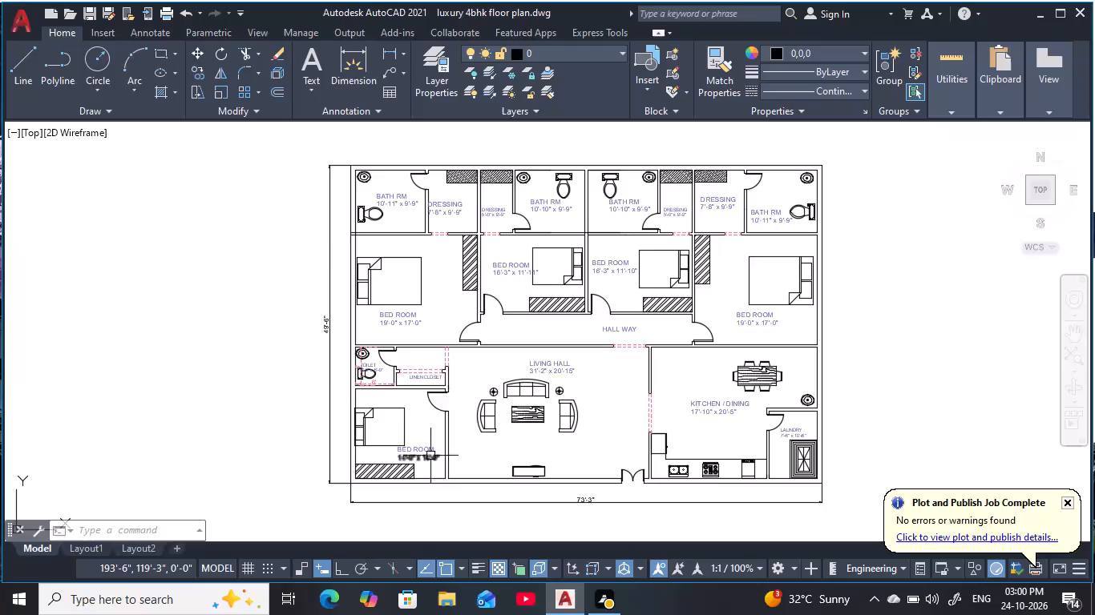
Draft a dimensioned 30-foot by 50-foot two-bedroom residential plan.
Close AutoCAD, saving the changes to the luxury 4bhk floor plan drawing.
left_click(1088, 14)
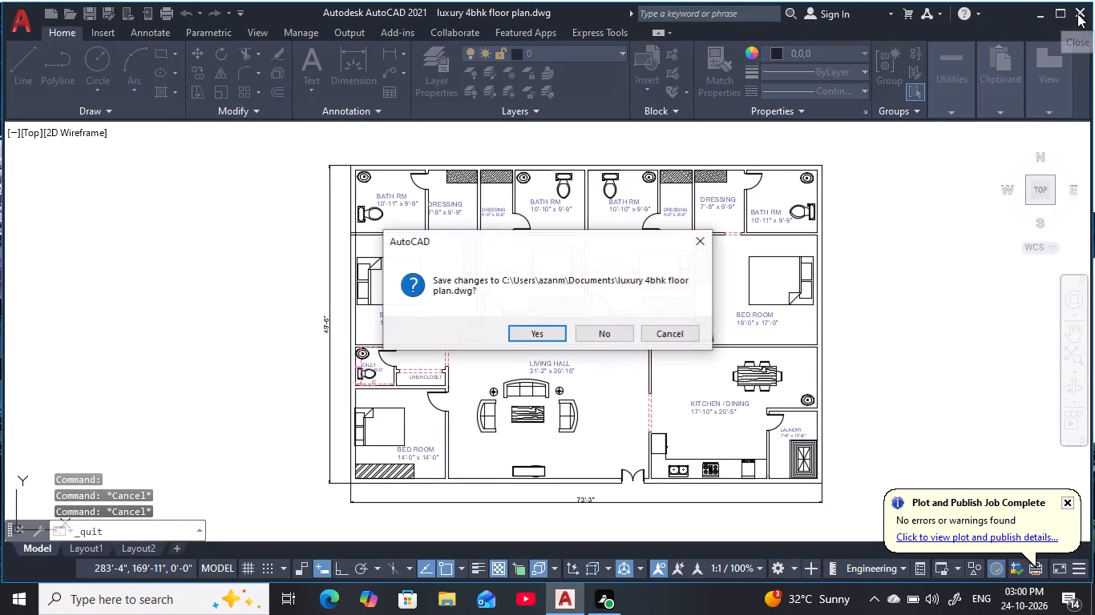
left_click(549, 331)
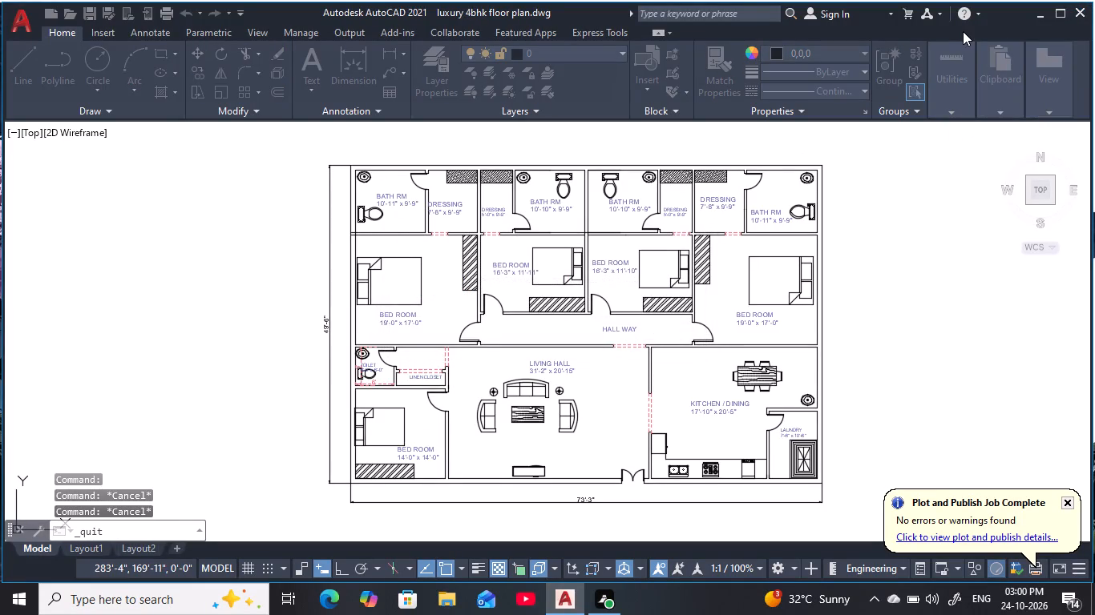
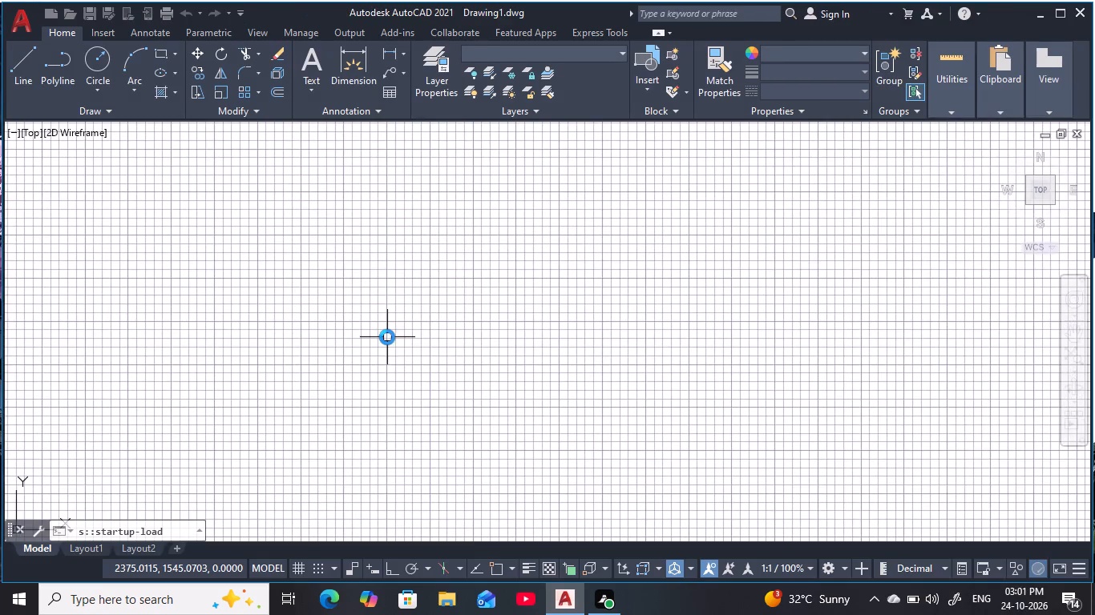
In the Open and Save options, enable Maintain a log file and apply the change.
key("Escape")
key("Escape")
key("o")
key("p")
key("space")
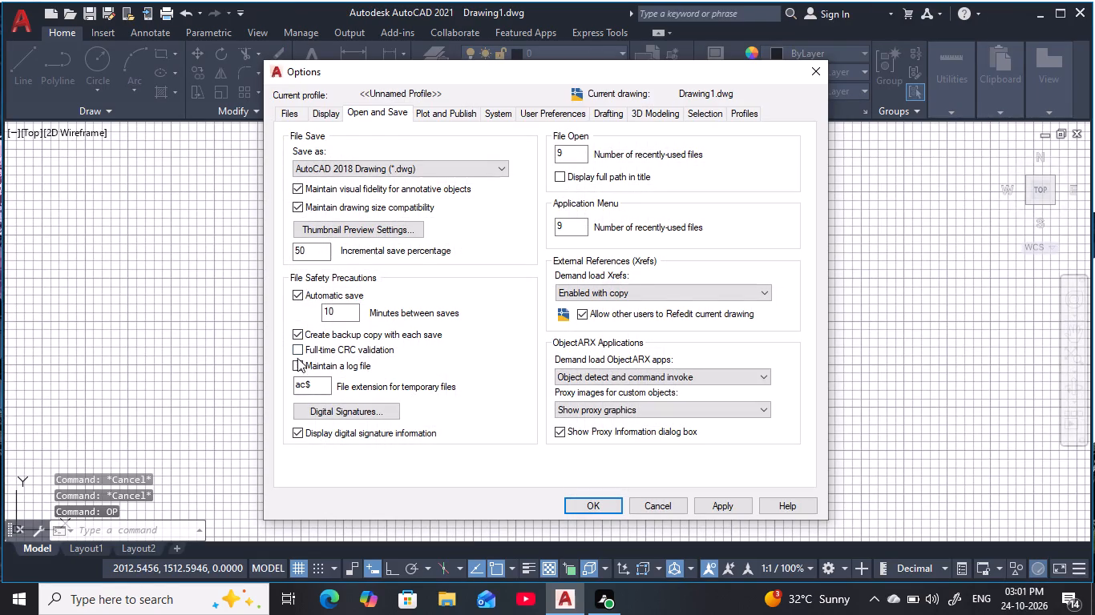
left_click(301, 363)
left_click(717, 510)
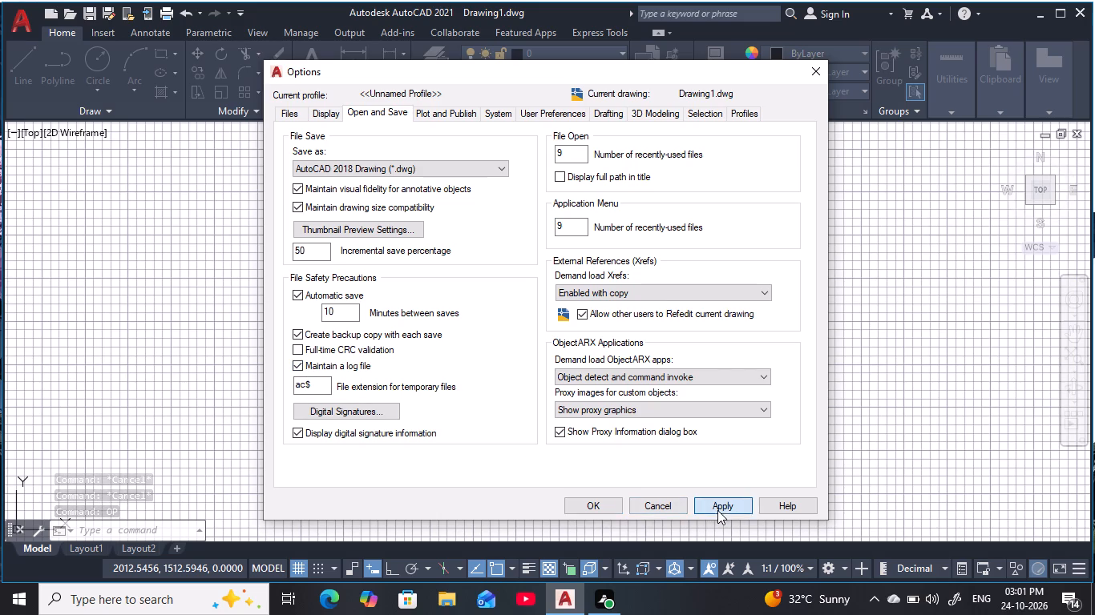
left_click(608, 500)
key("Escape")
key("Escape")
key("Escape")
key("Escape")
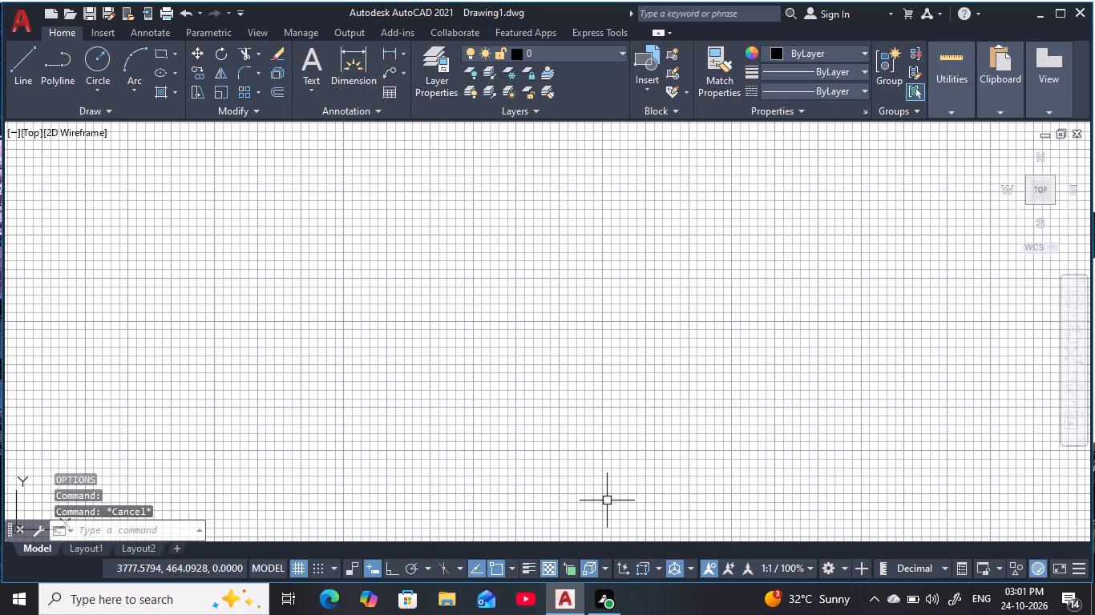
Turn on log file recording with the LOGFILEON command.
key("l")
type("og")
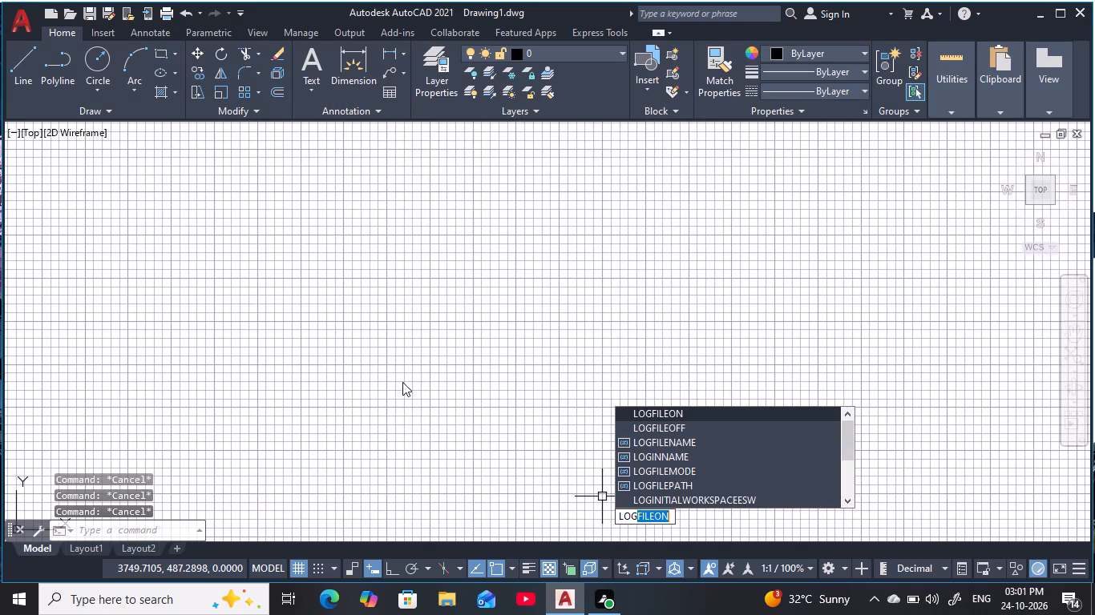
left_click(685, 413)
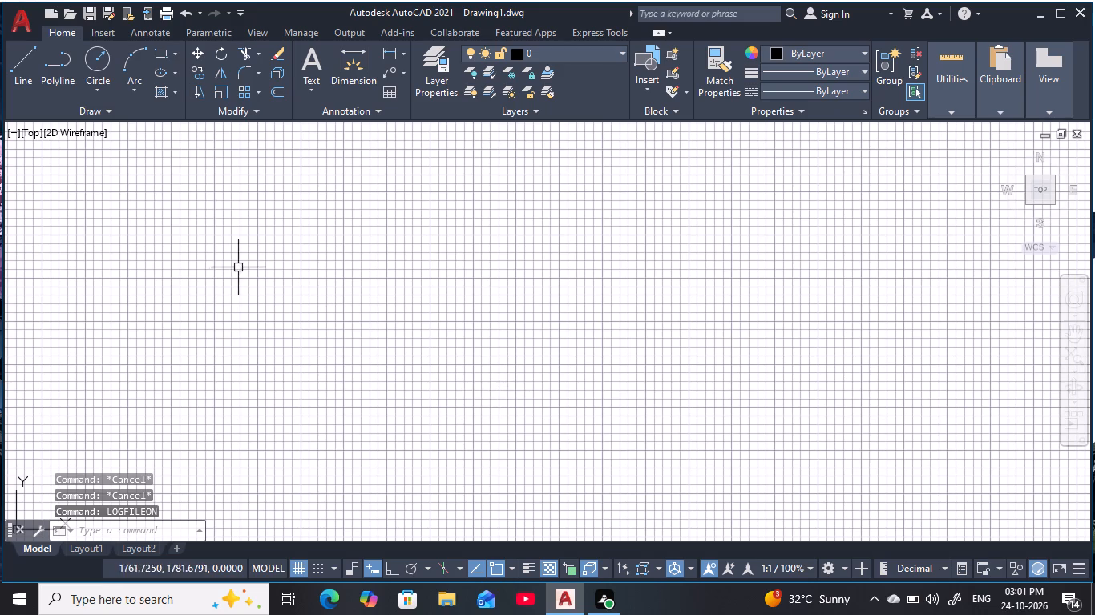
key("Escape")
key("Escape")
key("Escape")
key("Escape")
key("Escape")
Turn off the grid display in the drawing area.
key("F7")
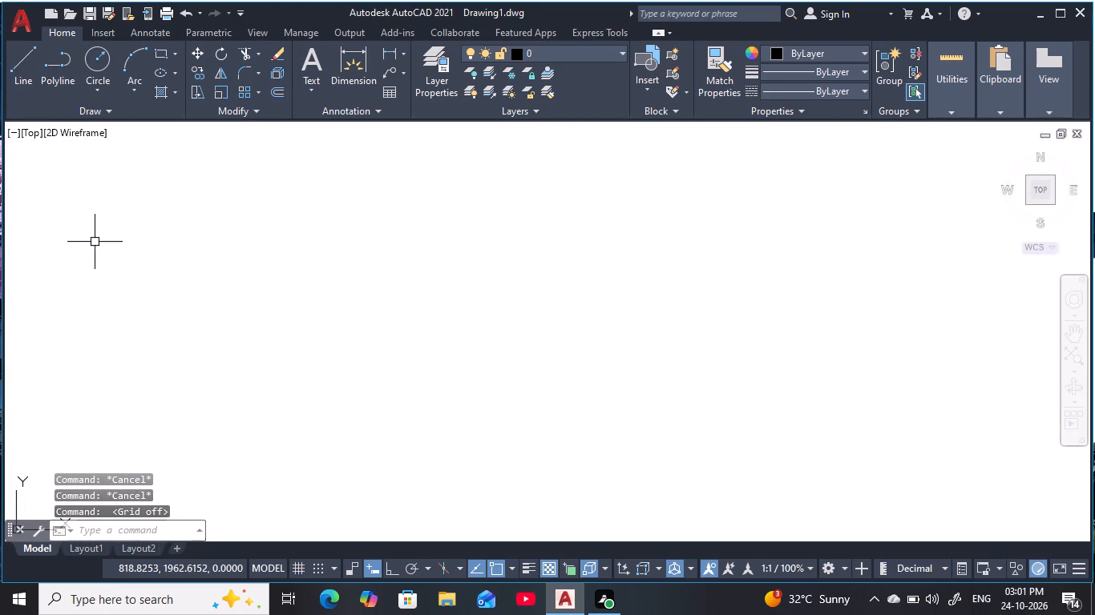
key("Escape")
key("Escape")
key("Escape")
Configure the drawing units to Engineering length with 0'-0" precision and Inches as the insertion scale.
type("un")
key("space")
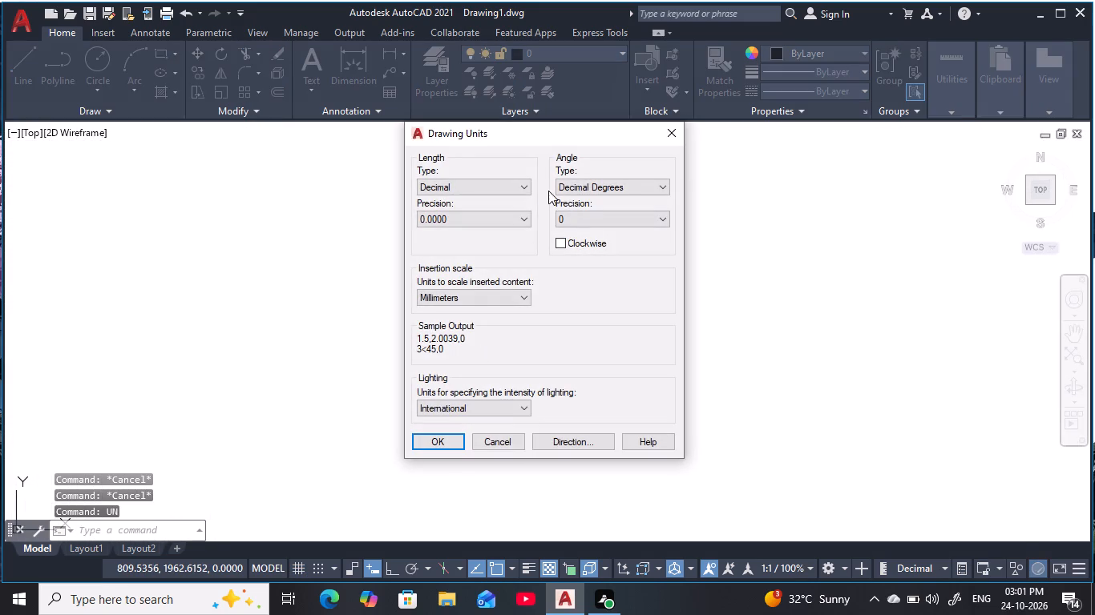
left_click(521, 186)
left_click(485, 221)
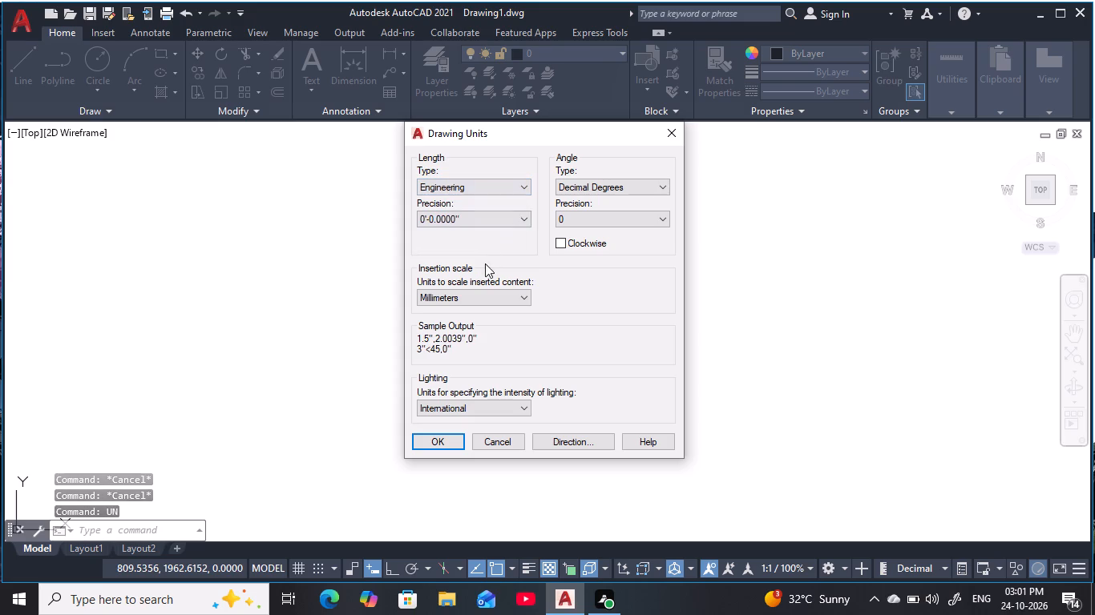
left_click(484, 219)
left_click(464, 233)
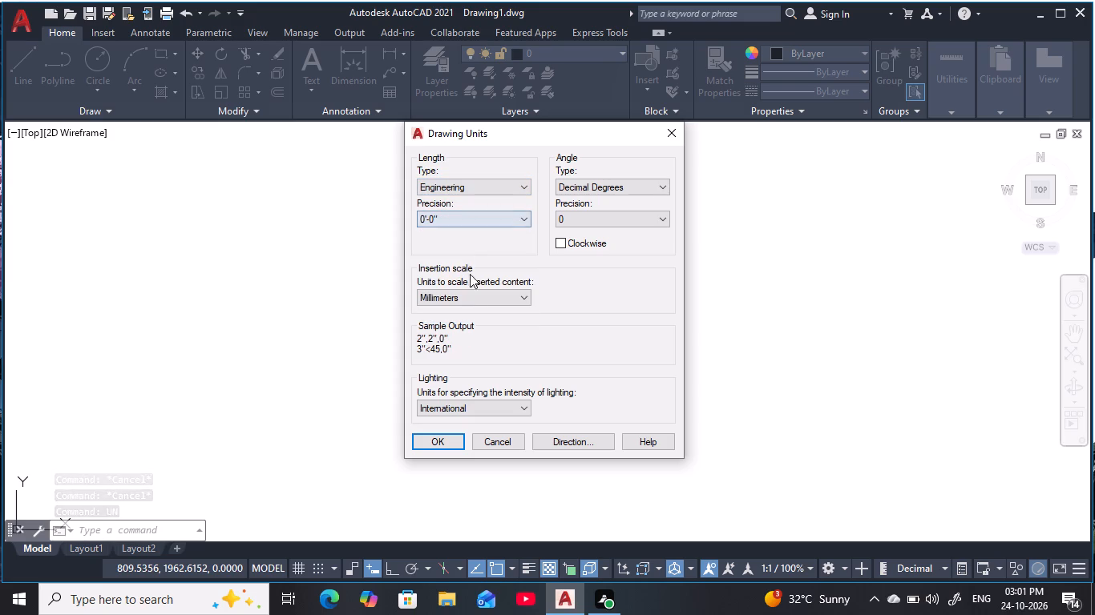
left_click(472, 295)
left_click(457, 324)
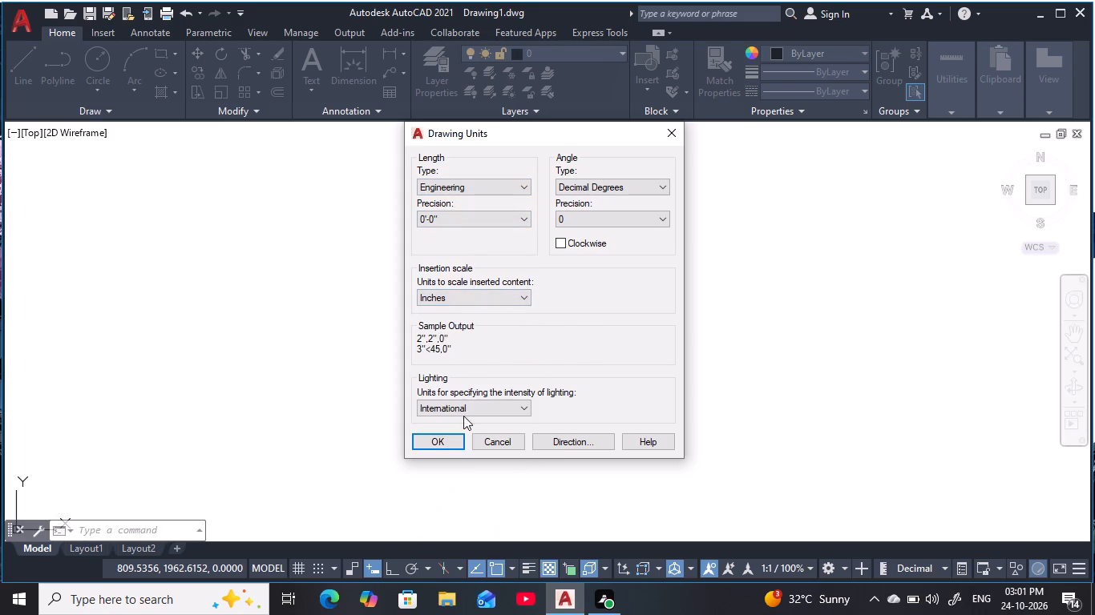
left_click(429, 449)
key("Escape")
key("Escape")
key("Escape")
key("Escape")
key("Escape")
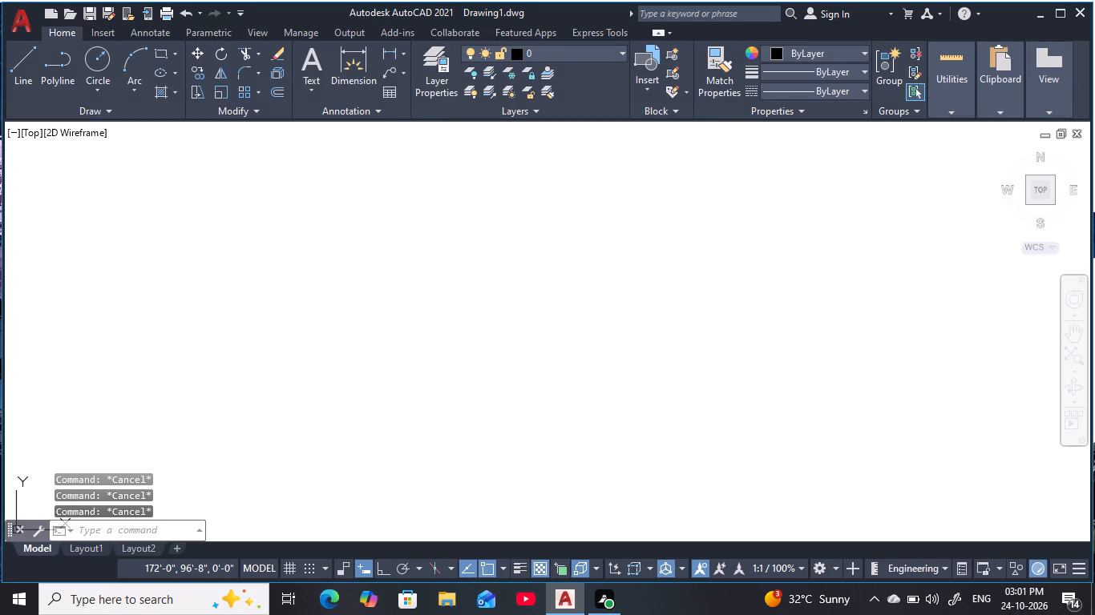
key("Escape")
Modify the ISO-25 dimension style so its primary linear unit format is Engineering.
type("d")
key("space")
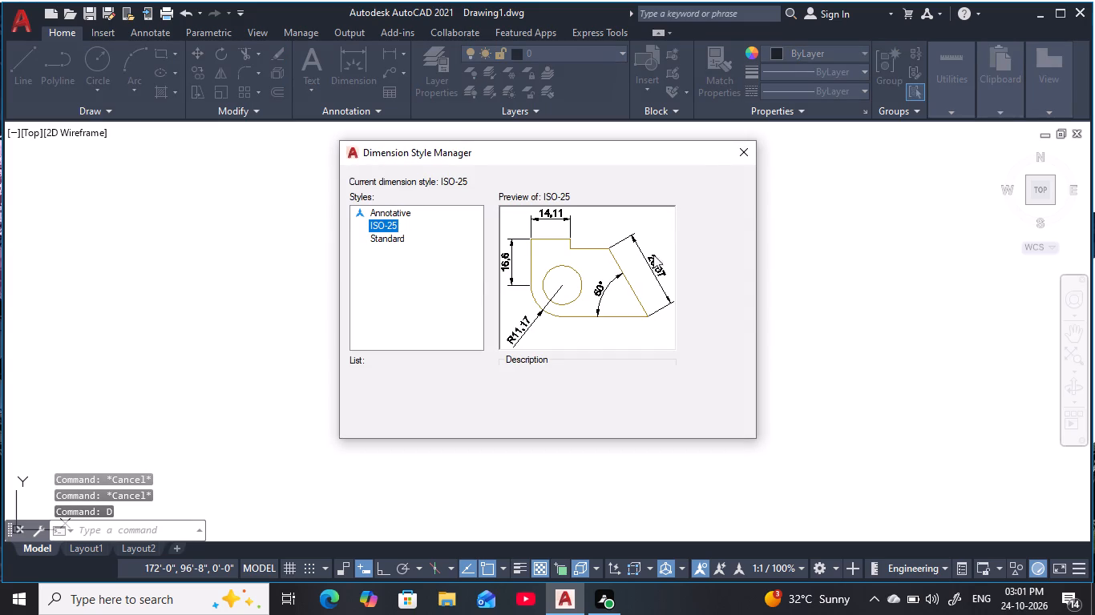
left_click(721, 267)
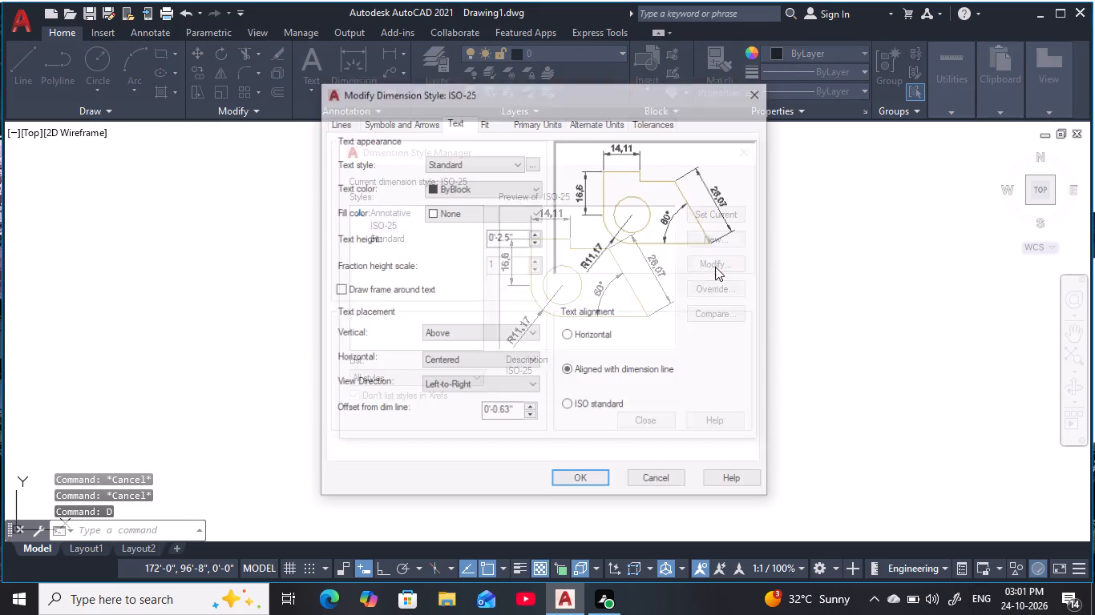
left_click(539, 120)
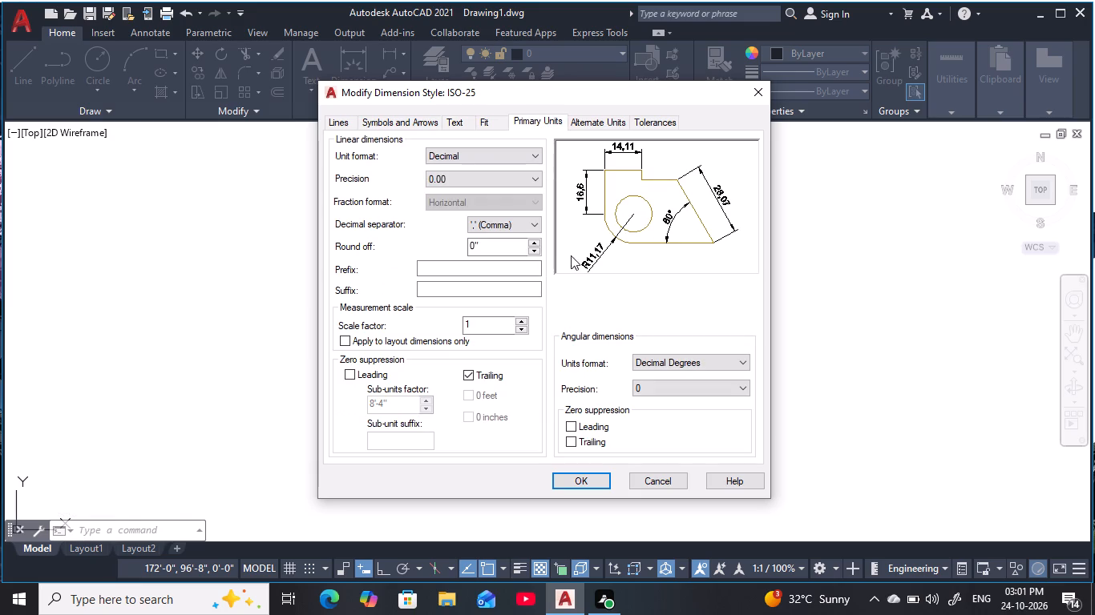
left_click(494, 146)
left_click(504, 147)
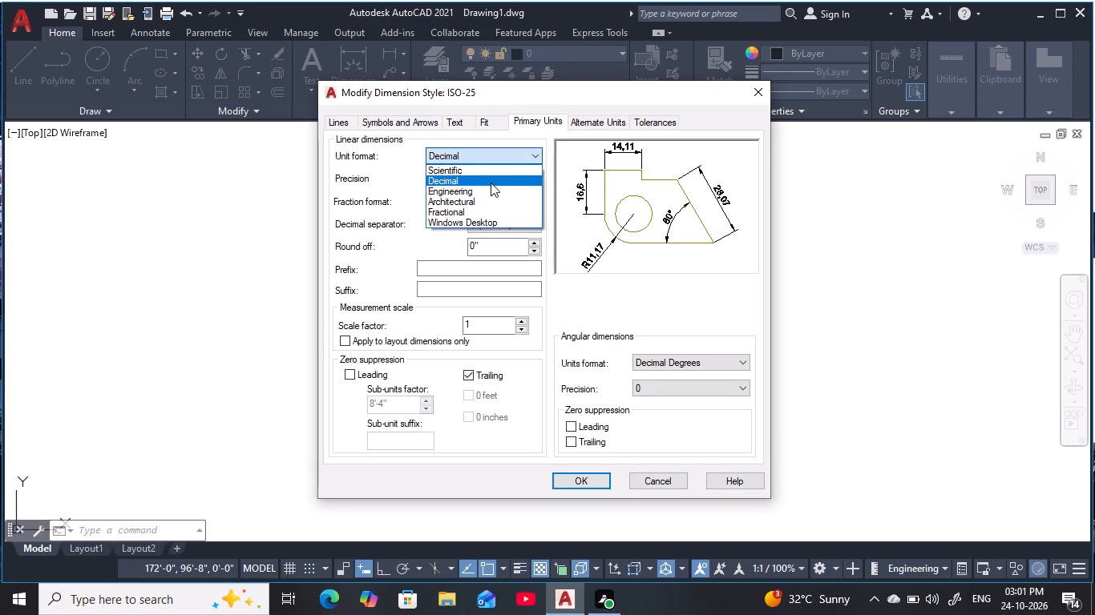
double_click(487, 188)
left_click(482, 191)
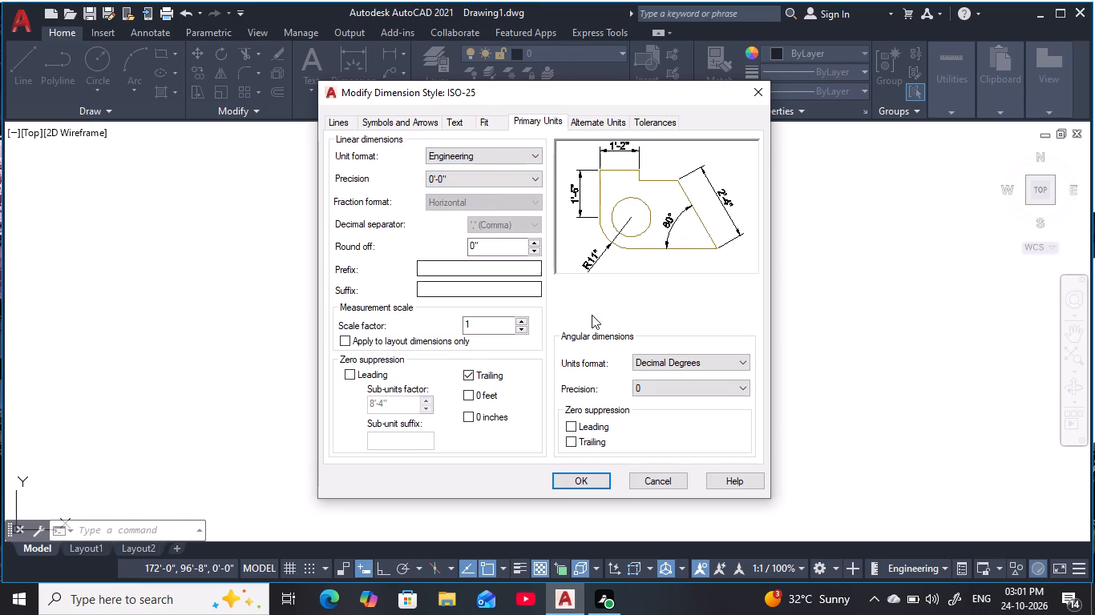
Set the ISO-25 style's text height to 9" and arrow size to 4.5", and accept the style changes.
left_click(467, 123)
left_click_drag(518, 232, 439, 233)
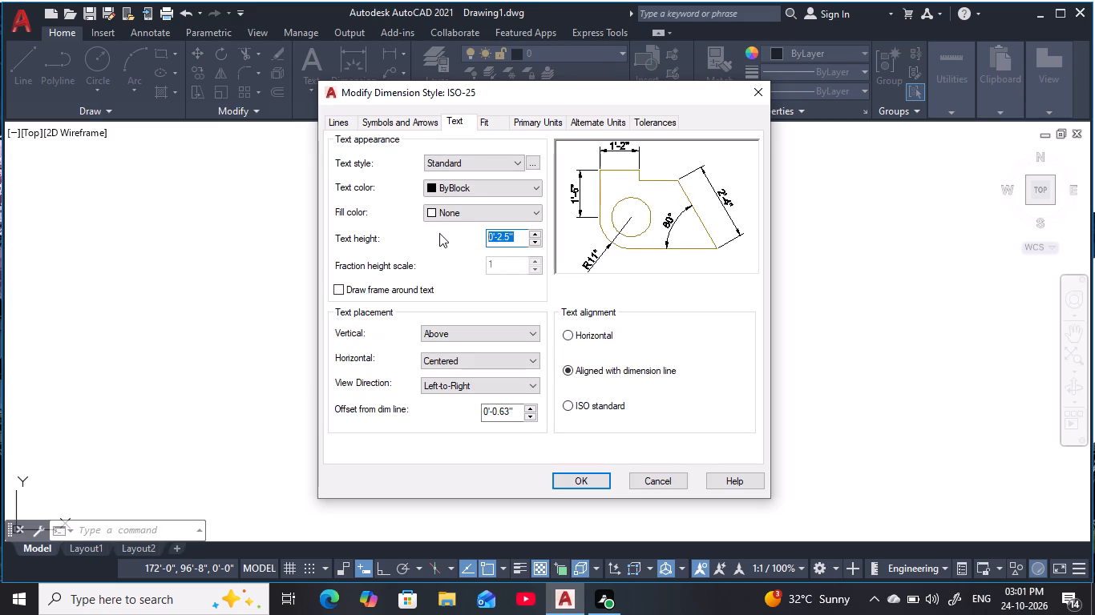
key("9")
left_click(425, 121)
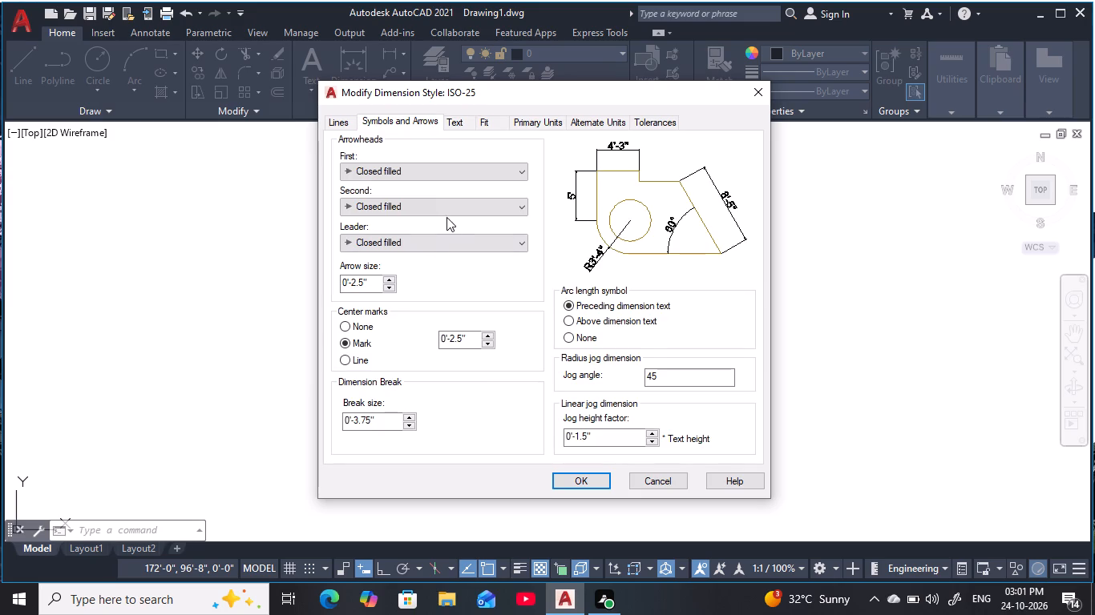
left_click_drag(368, 275, 306, 288)
left_click_drag(378, 282, 313, 287)
type("4.6")
key("BackSpace")
key("5")
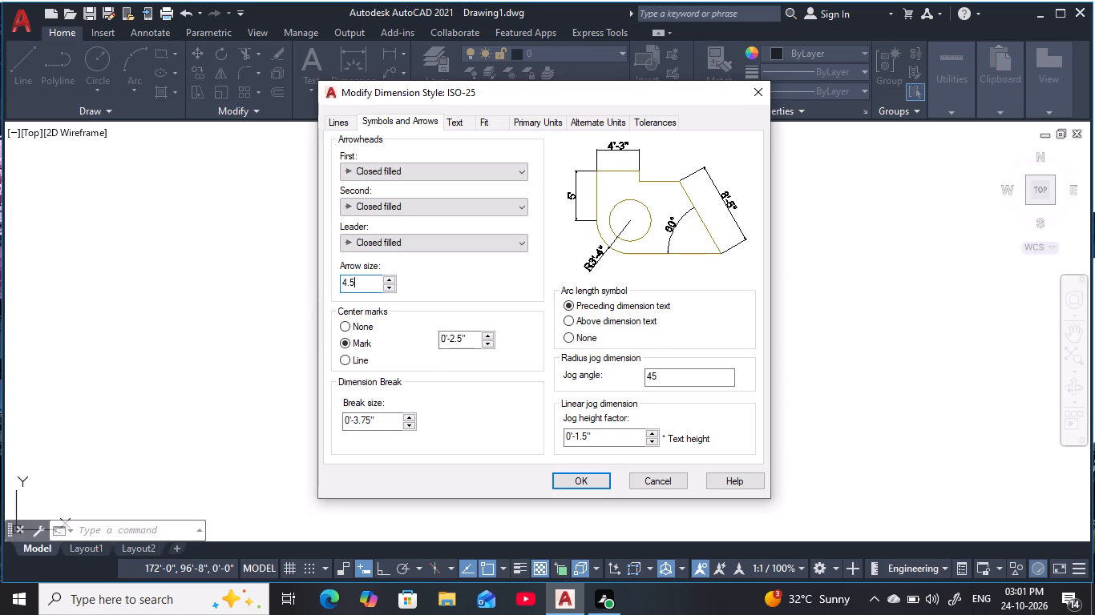
key("Return")
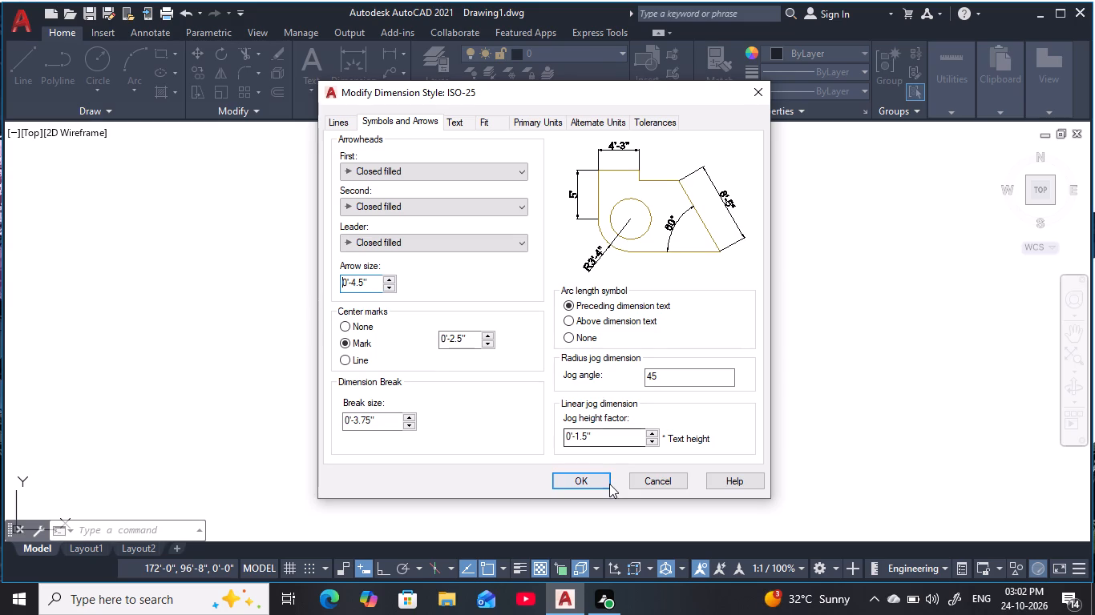
left_click(608, 484)
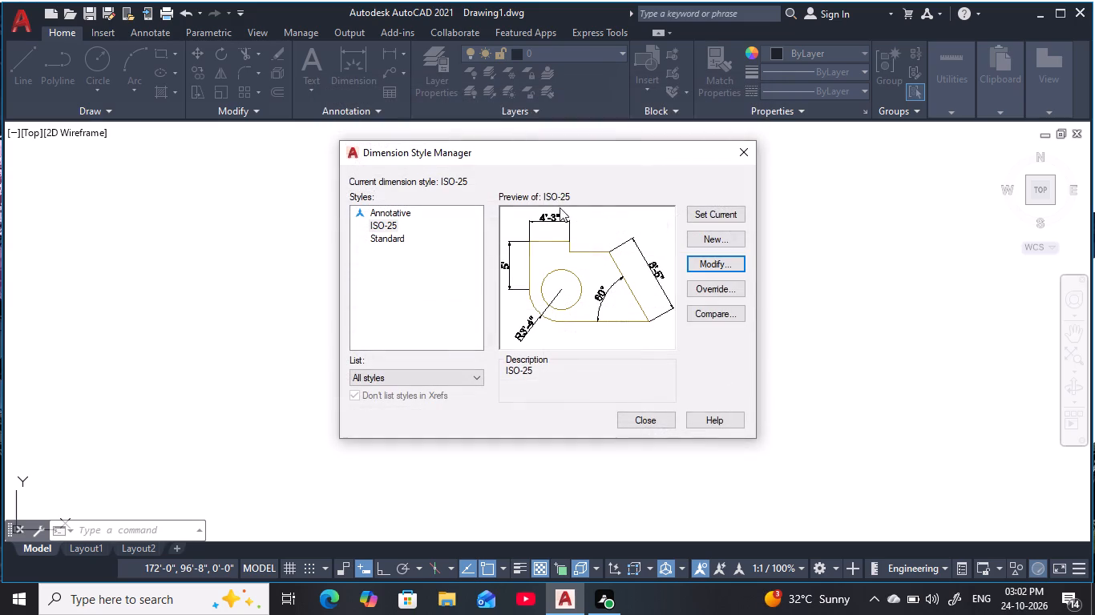
Set ISO-25 as the current dimension style and close the Dimension Style Manager.
left_click(703, 211)
double_click(717, 211)
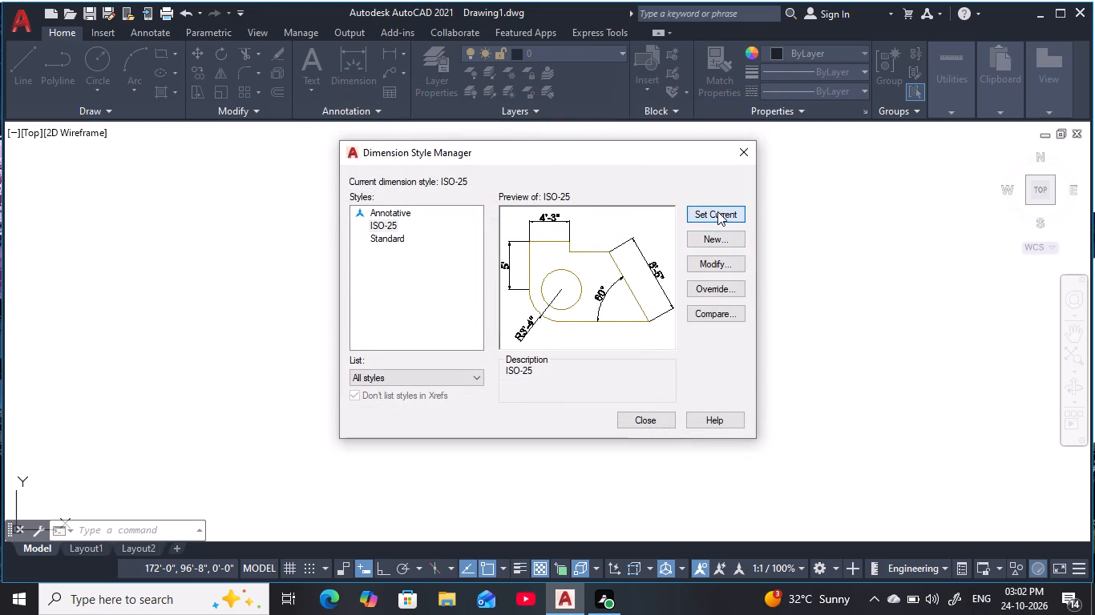
left_click(650, 415)
key("Escape")
key("Escape")
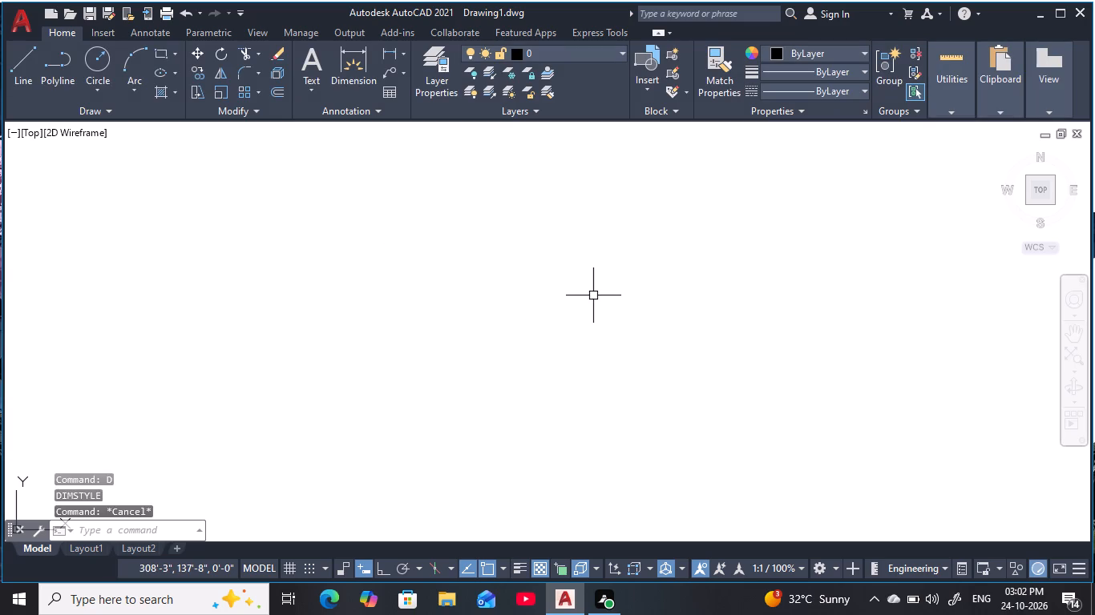
key("Escape")
key("Escape")
key("Escape")
key("Escape")
key("Escape")
key("Escape")
key("Escape")
Start a rectangle in the empty model space, placing its first corner and choosing the Dimensions option.
type("rec")
key("space")
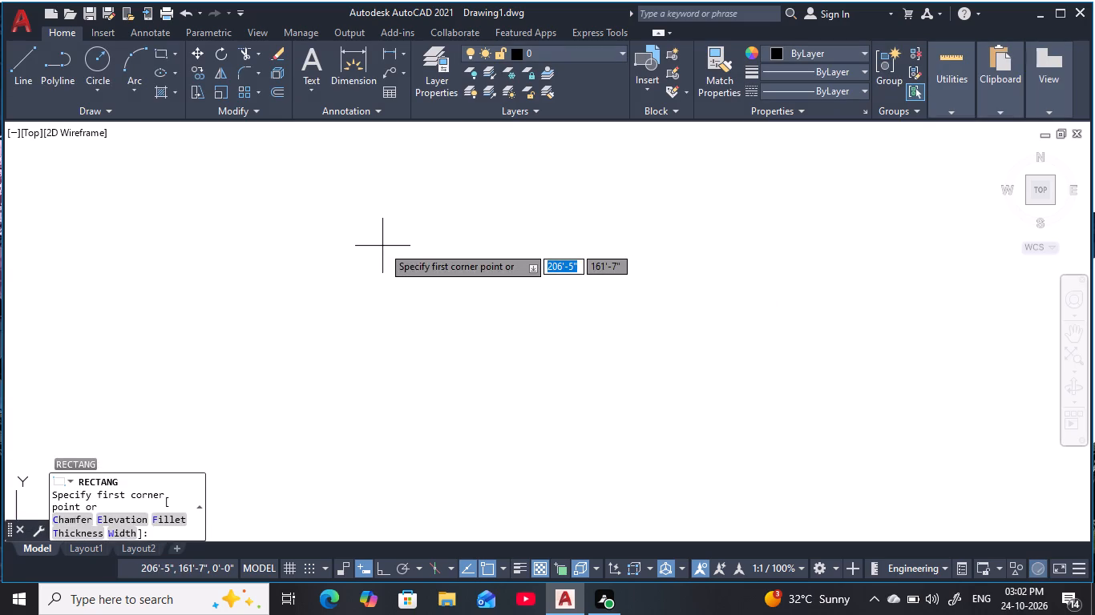
left_click(382, 246)
key("d")
key("space")
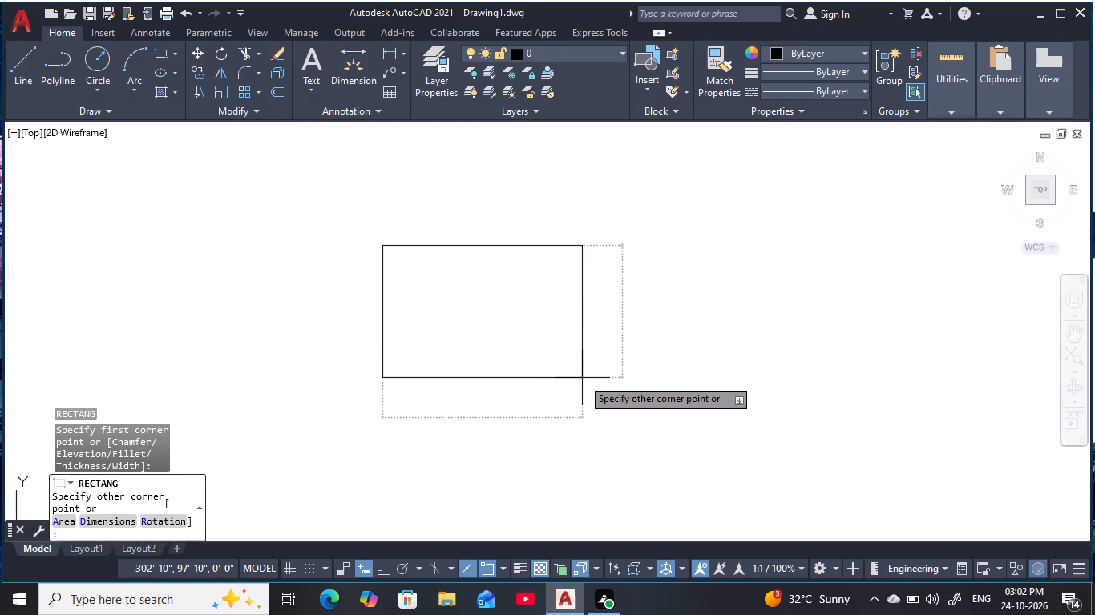
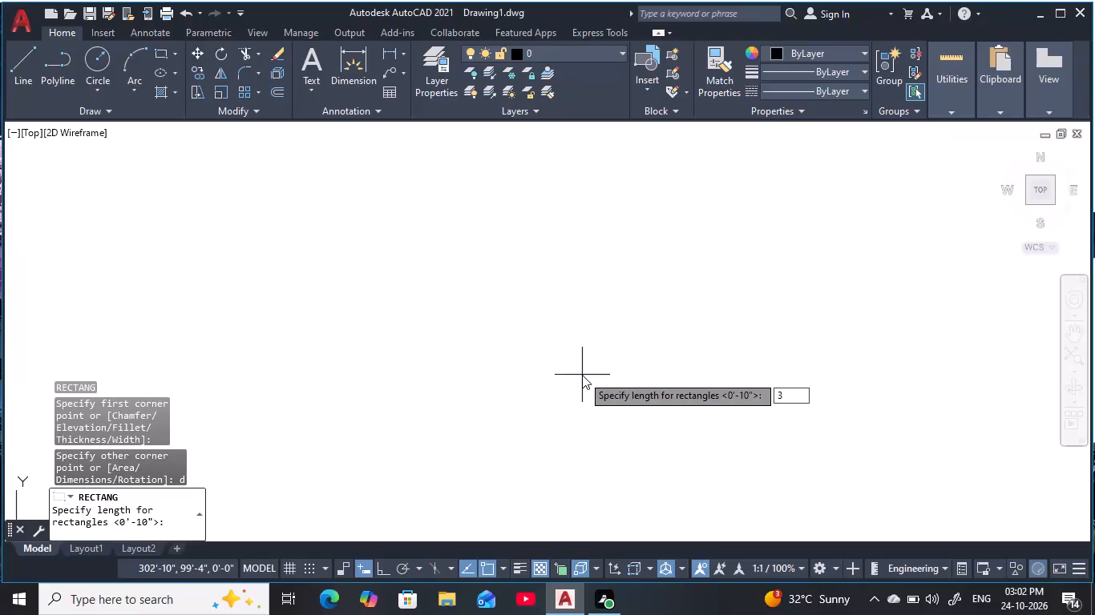
Complete the rectangle with a length of 30' and a width of 50', and fix its orientation.
key("0")
key("apostrophe")
key("space")
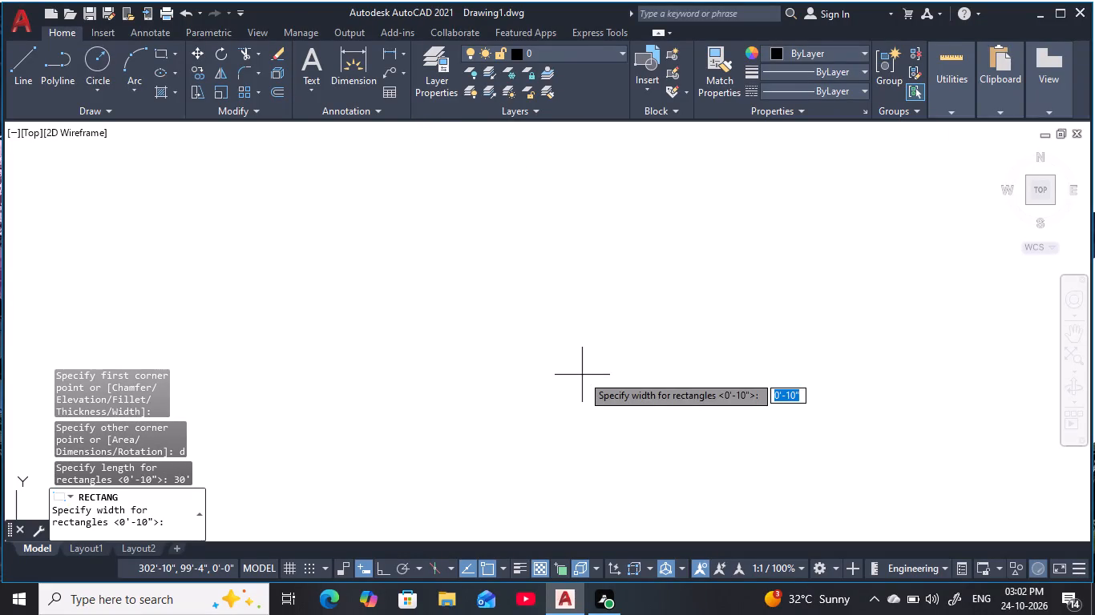
key("5")
key("0")
key("apostrophe")
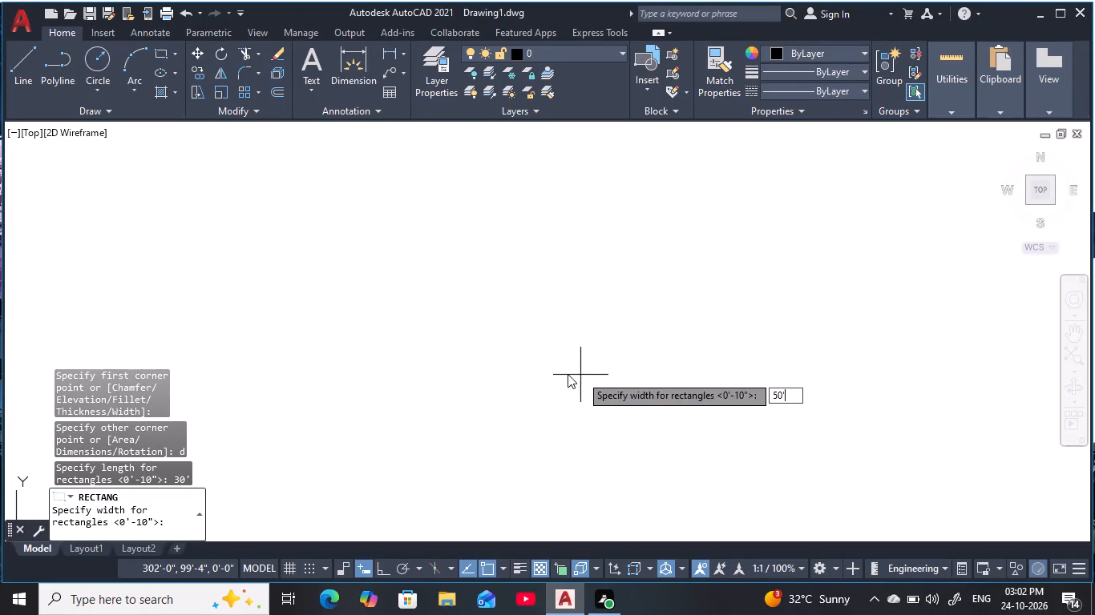
key("space")
left_click(391, 295)
key("Escape")
key("Escape")
scroll(394, 289, "up", 1)
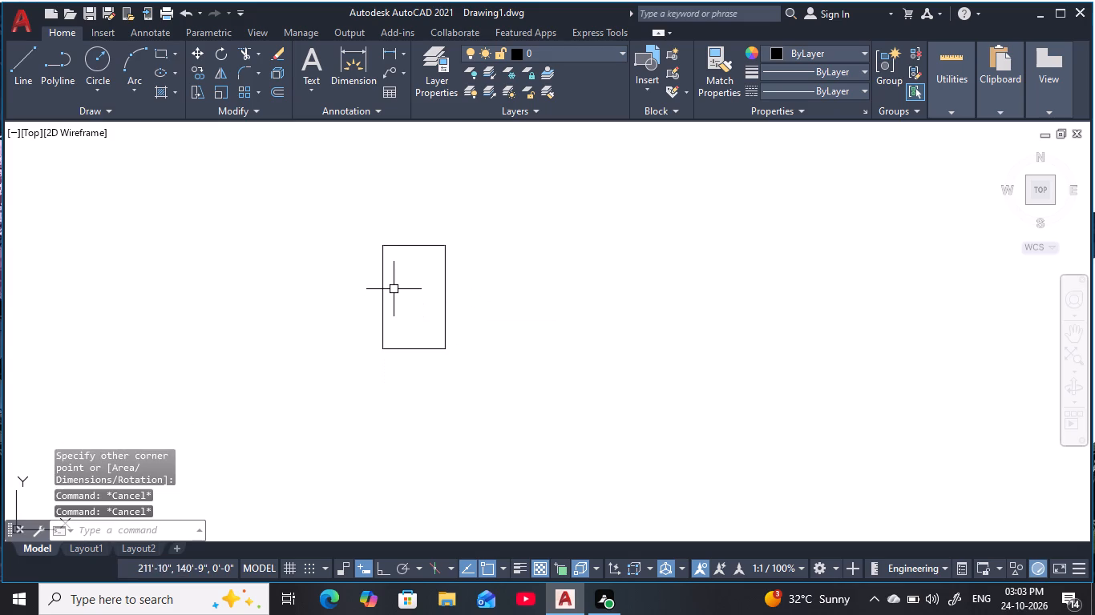
middle_click_drag(394, 289, 420, 307)
key("Escape")
key("Escape")
key("Escape")
scroll(431, 306, "up", 1)
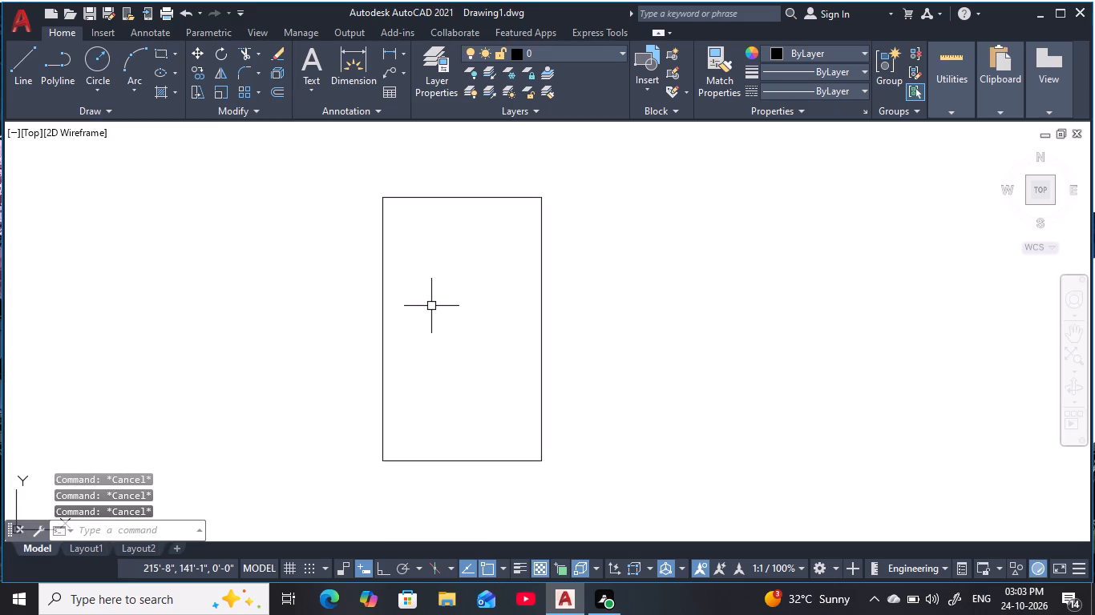
middle_click_drag(431, 306, 438, 308)
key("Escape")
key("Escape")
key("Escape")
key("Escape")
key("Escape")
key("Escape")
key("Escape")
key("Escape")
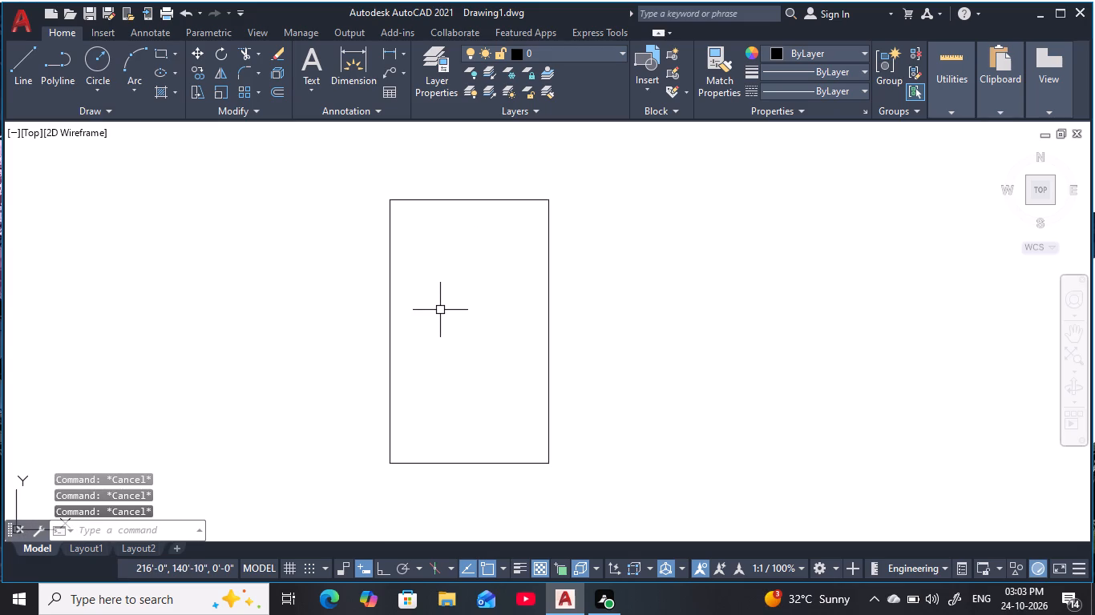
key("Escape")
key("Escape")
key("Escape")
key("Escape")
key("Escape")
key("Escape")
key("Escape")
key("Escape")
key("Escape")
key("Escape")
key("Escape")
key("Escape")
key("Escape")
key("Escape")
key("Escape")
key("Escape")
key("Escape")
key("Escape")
Offset the 30' by 50' rectangle 9" inward to form the outer wall thickness.
type("o")
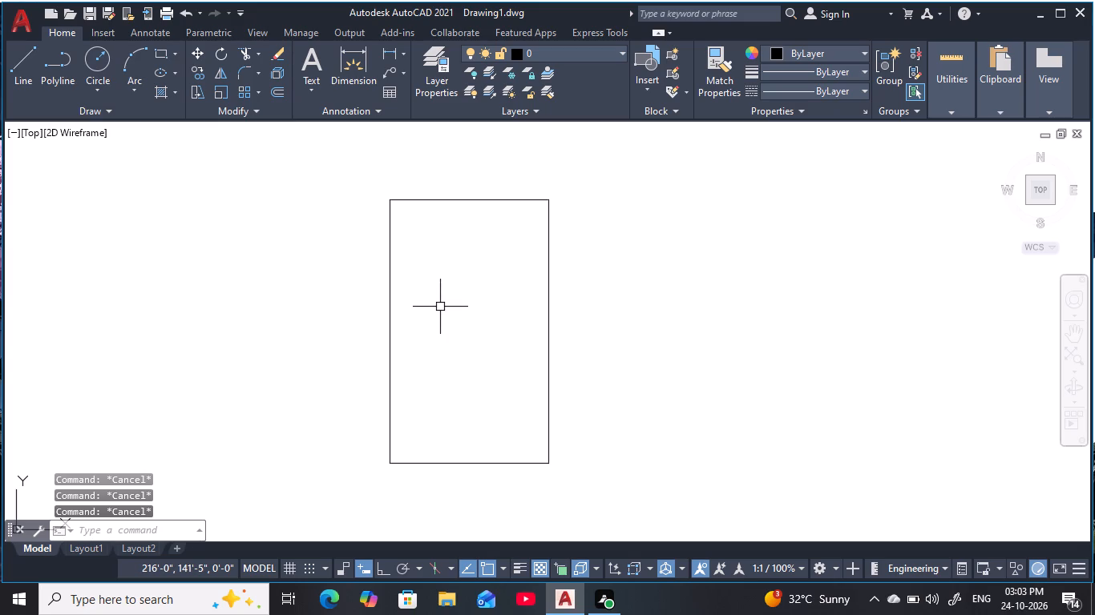
key("space")
type("9")
key("space")
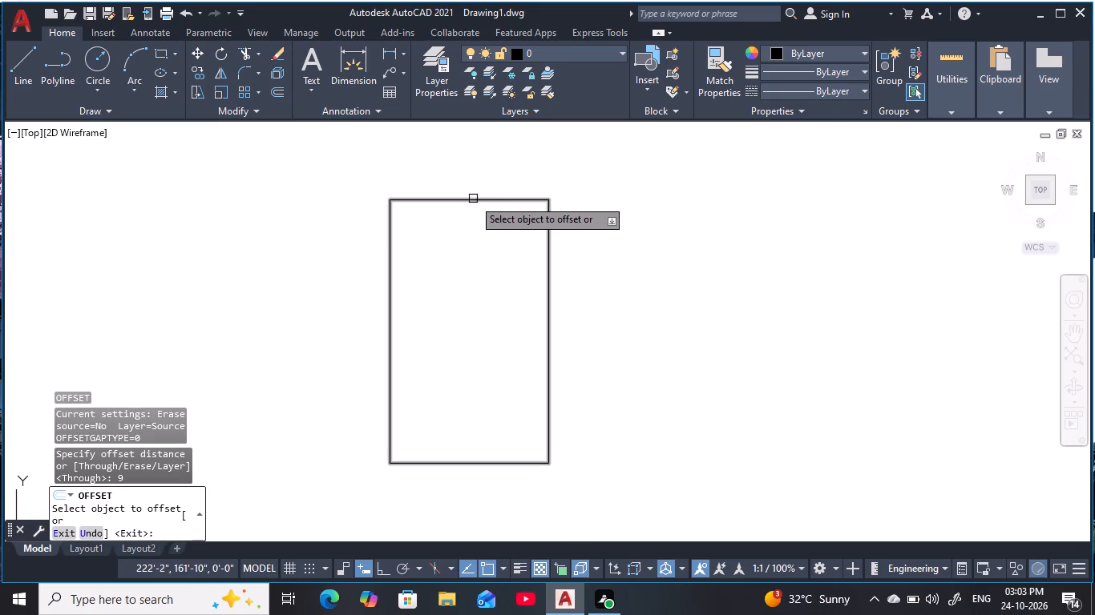
left_click(473, 199)
left_click(491, 342)
key("Escape")
key("Escape")
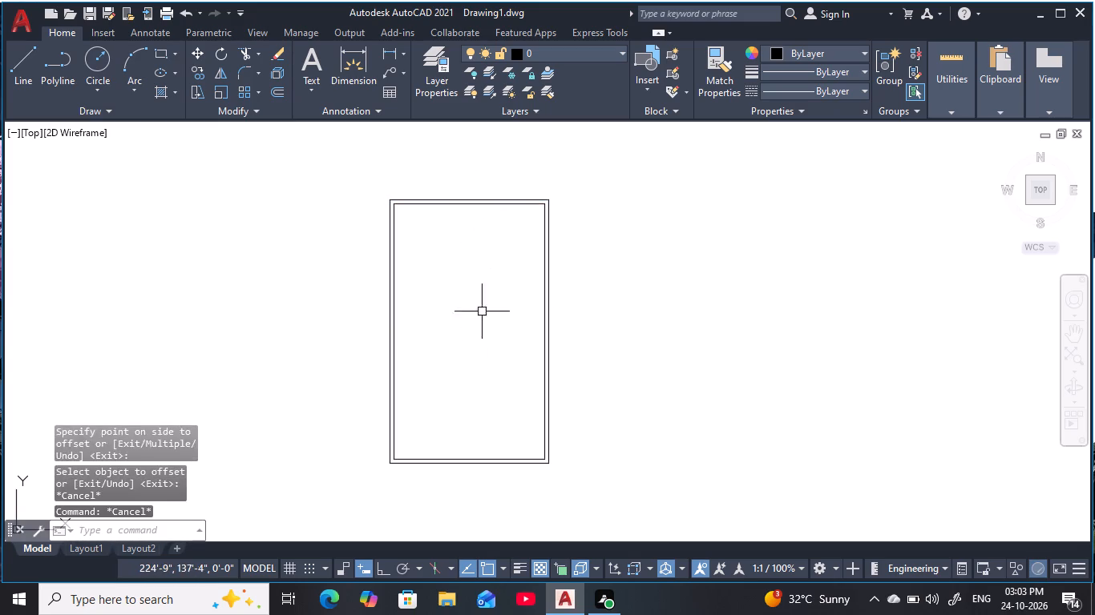
key("Escape")
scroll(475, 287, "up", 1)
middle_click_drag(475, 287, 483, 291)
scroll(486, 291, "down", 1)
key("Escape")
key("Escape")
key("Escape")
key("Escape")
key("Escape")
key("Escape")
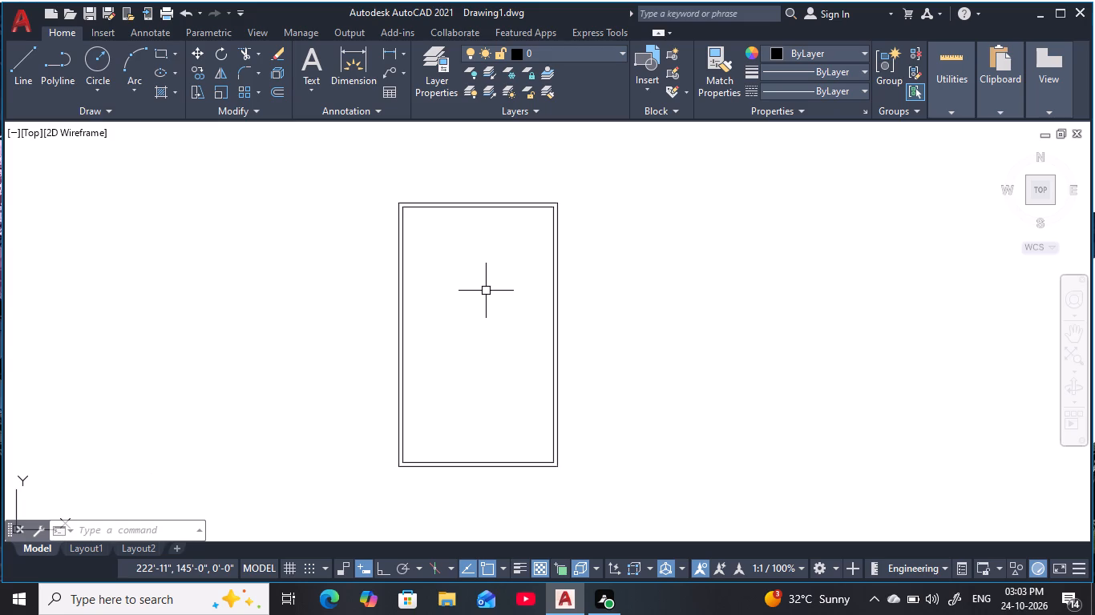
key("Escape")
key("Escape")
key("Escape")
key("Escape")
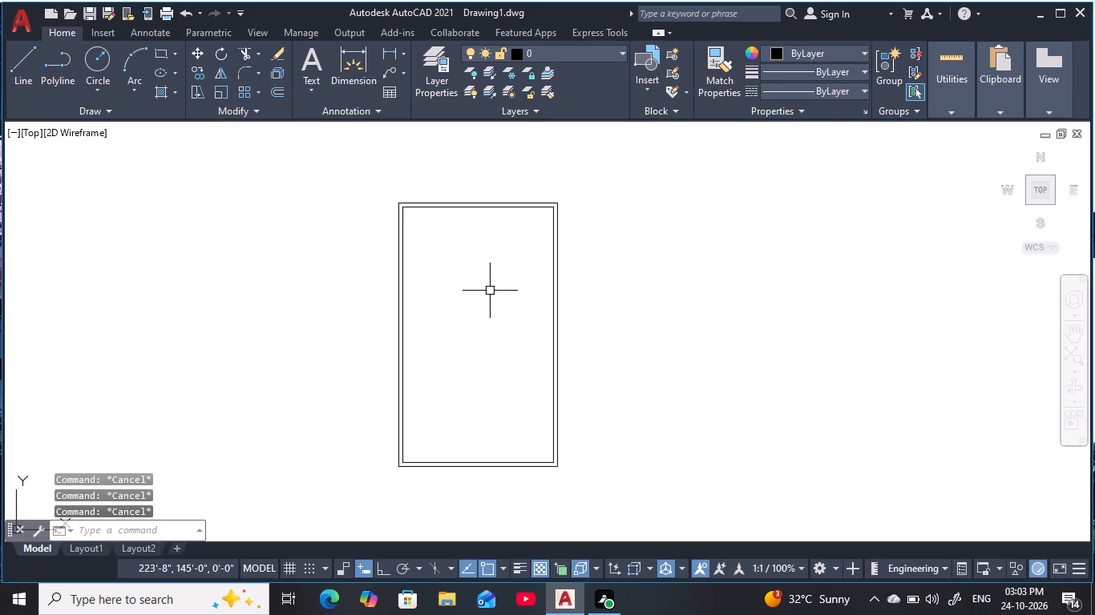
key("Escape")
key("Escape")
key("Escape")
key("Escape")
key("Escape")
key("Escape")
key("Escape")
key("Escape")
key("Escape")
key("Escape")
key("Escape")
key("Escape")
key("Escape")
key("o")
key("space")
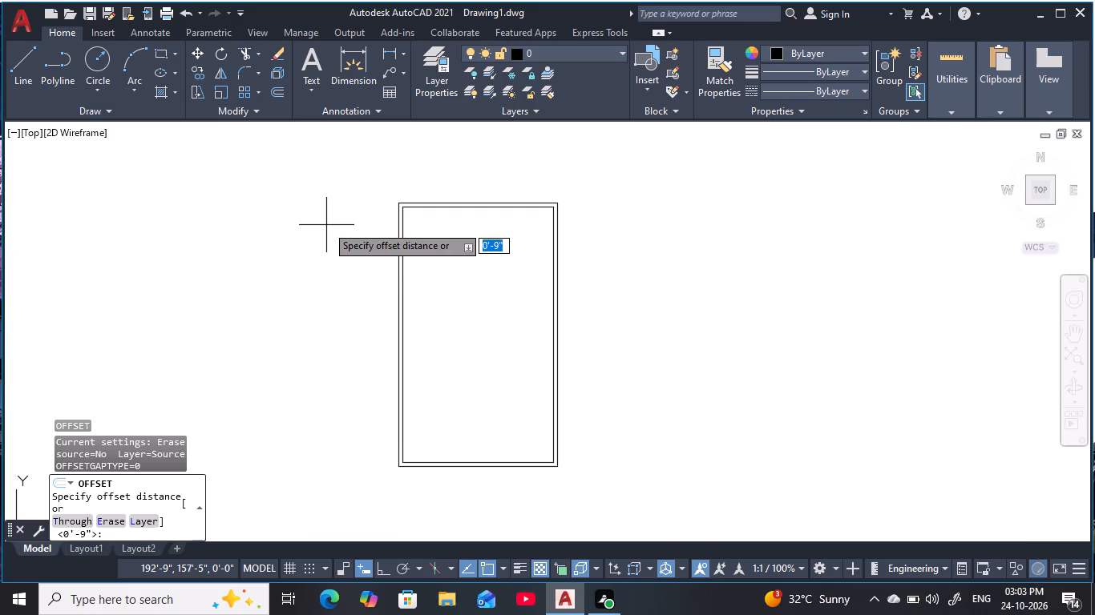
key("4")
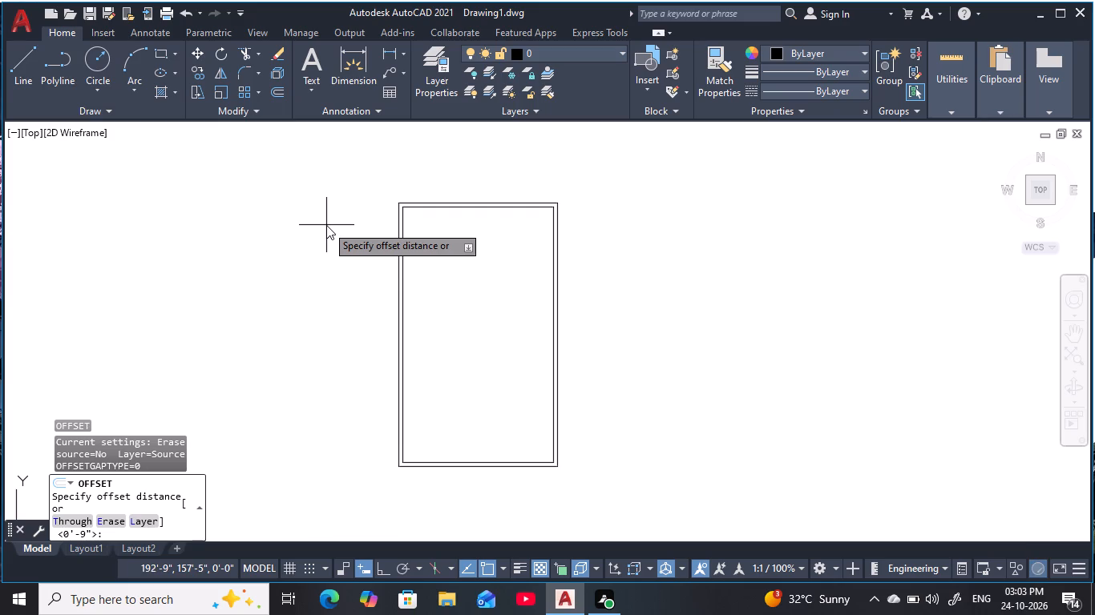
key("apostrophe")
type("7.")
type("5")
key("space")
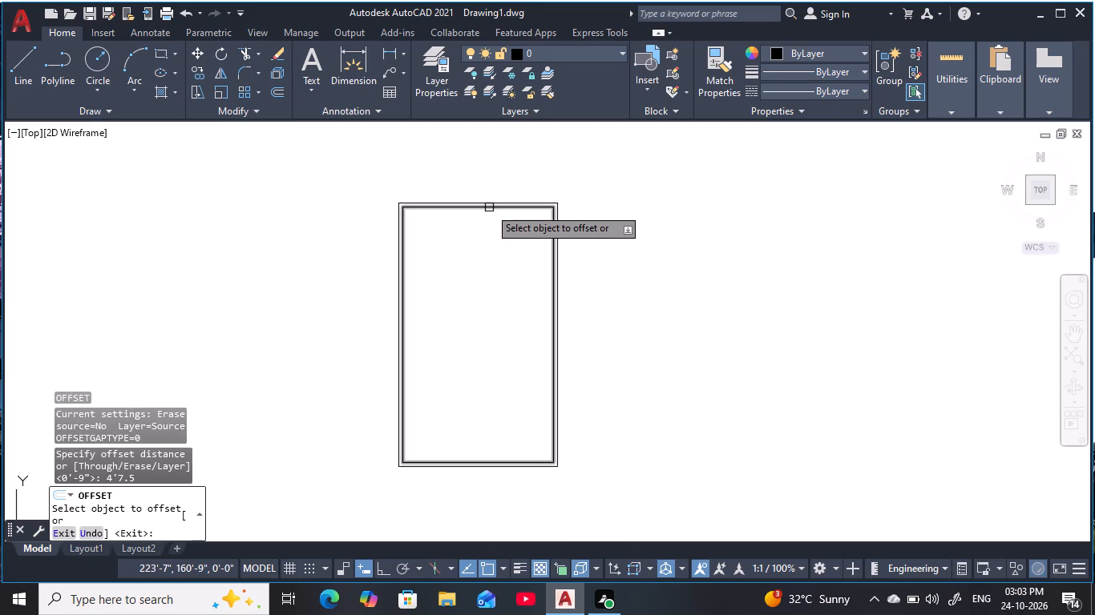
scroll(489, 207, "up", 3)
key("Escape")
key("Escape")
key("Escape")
Explode the outer and inner wall rectangles into separate lines.
left_click(575, 344)
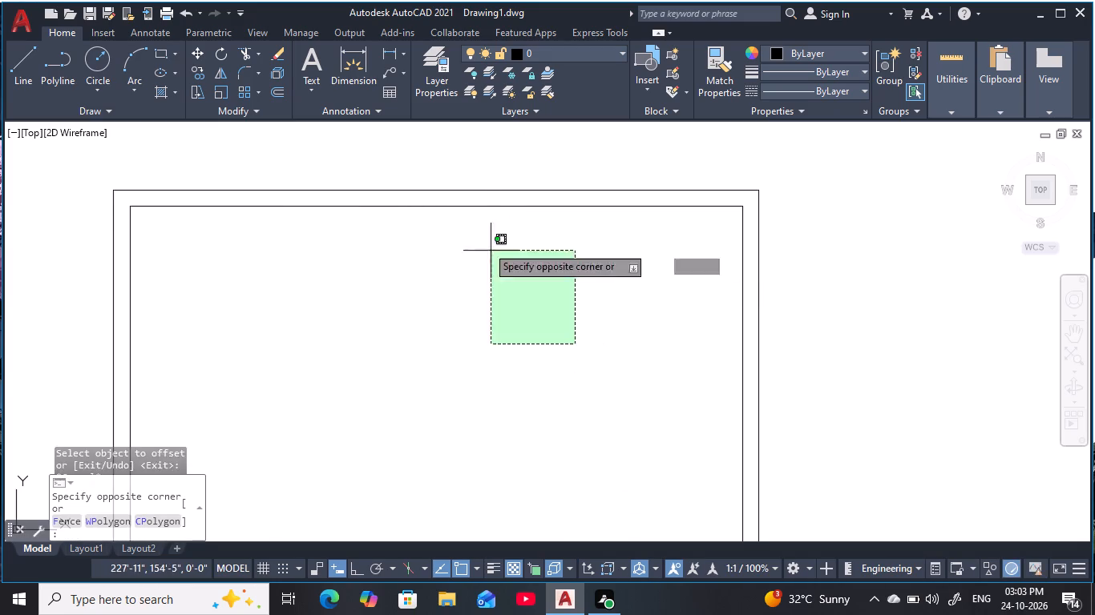
left_click(406, 172)
type("x")
key("space")
key("Escape")
key("Escape")
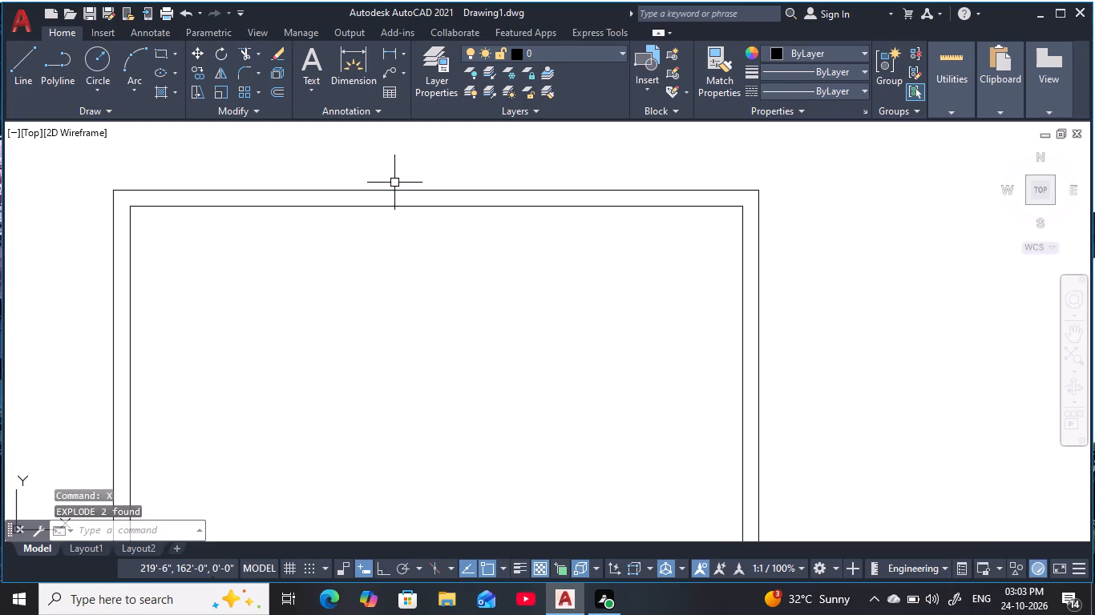
key("Escape")
Offset the top line of the inner wall outline downward by 4'7.6".
type("o")
key("space")
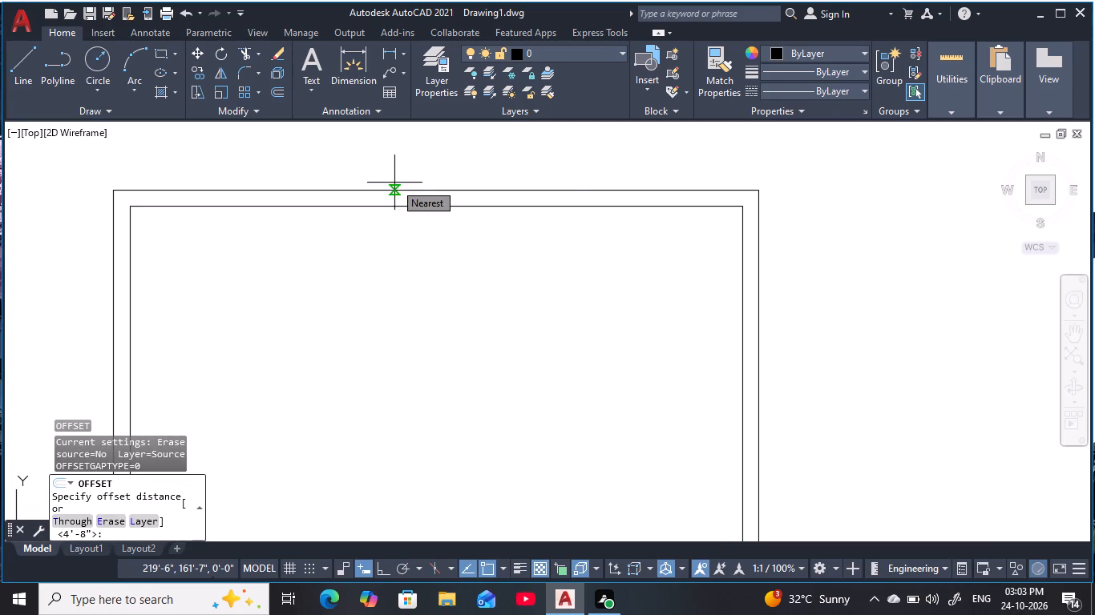
key("4")
key("apostrophe")
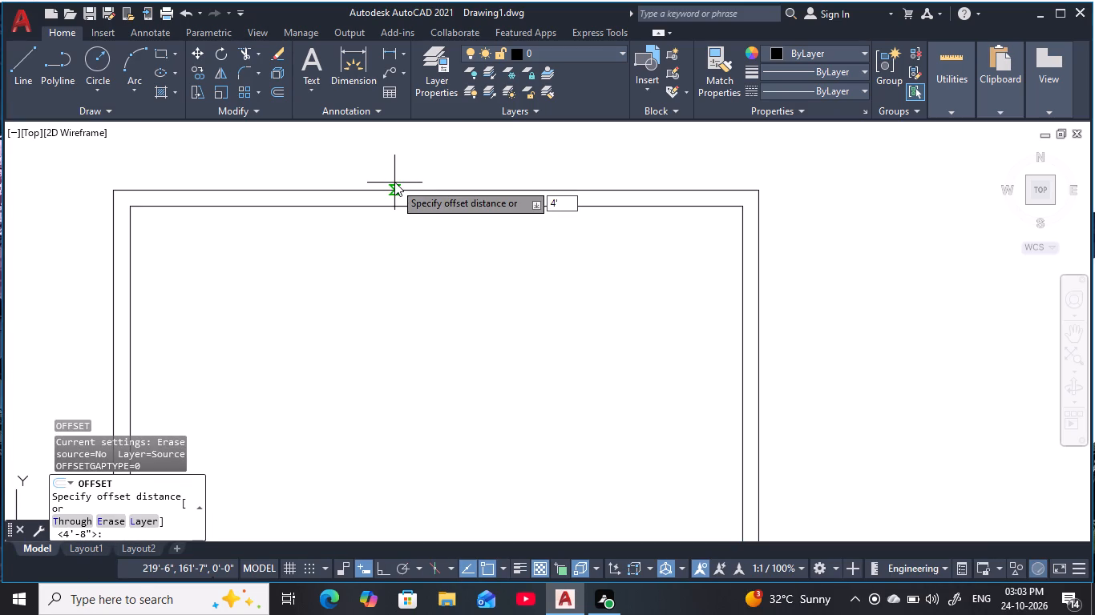
key("7")
key("period")
key("6")
key("space")
left_click(416, 208)
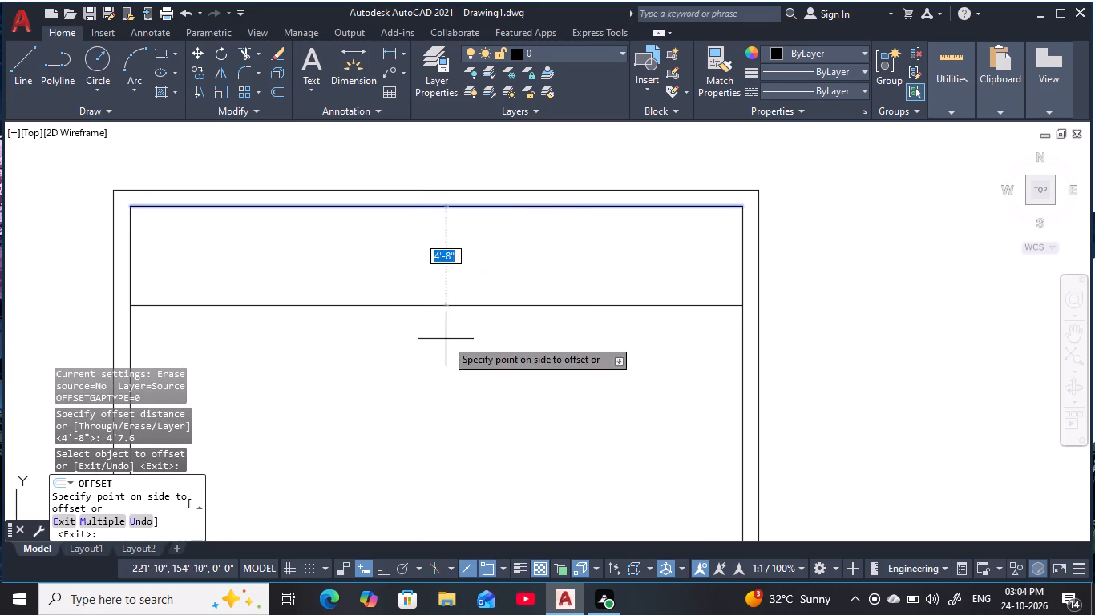
middle_click_drag(446, 342, 445, 255)
left_click(463, 352)
key("Escape")
key("Escape")
key("Escape")
key("Escape")
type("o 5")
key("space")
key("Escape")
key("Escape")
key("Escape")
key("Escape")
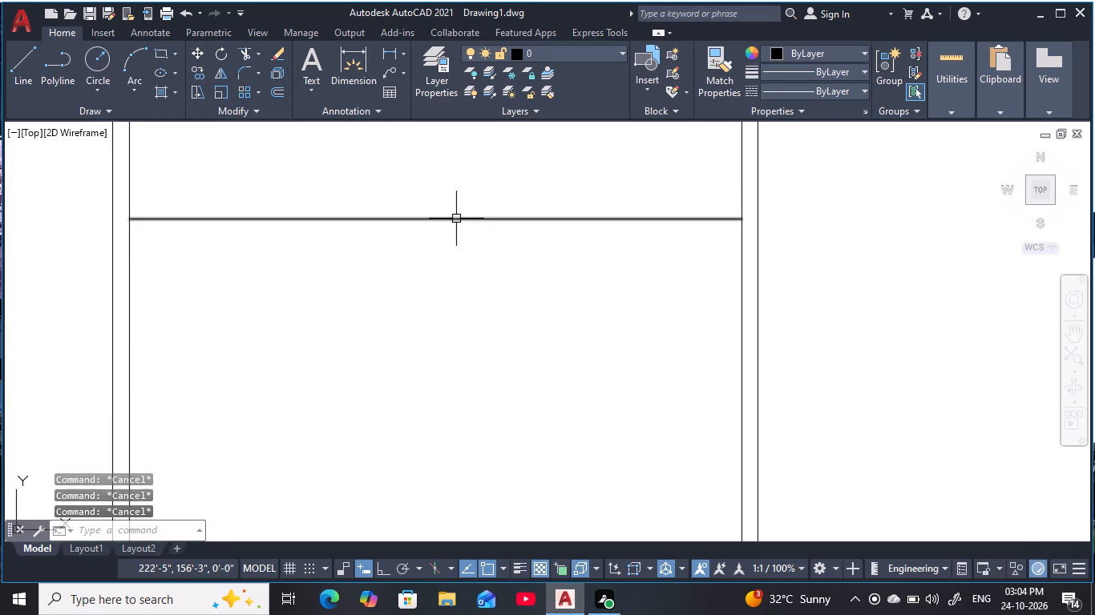
Offset the new horizontal line below the top wall 5" downward to form a partition wall.
type("o 5")
key("space")
left_click(456, 219)
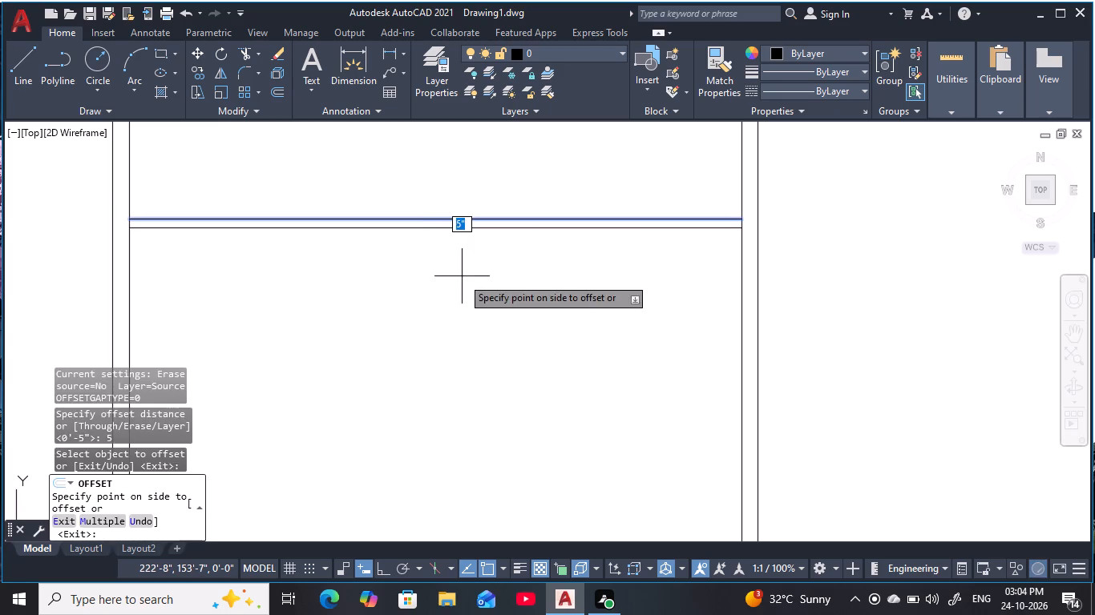
left_click(463, 311)
key("Escape")
key("Escape")
middle_click_drag(422, 187, 426, 279)
scroll(426, 279, "down", 1)
middle_click_drag(427, 279, 480, 285)
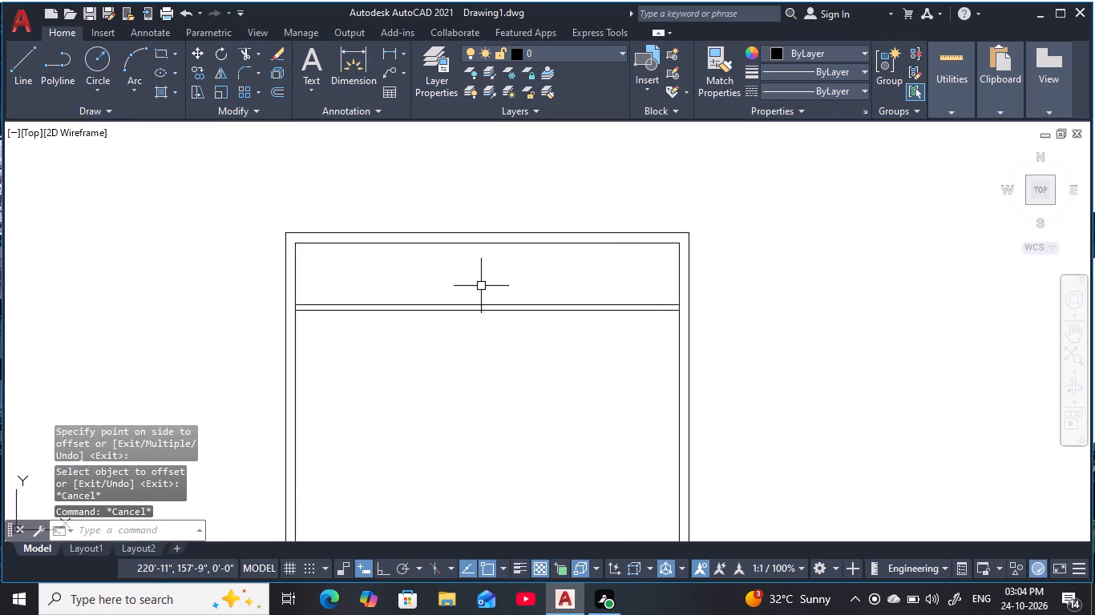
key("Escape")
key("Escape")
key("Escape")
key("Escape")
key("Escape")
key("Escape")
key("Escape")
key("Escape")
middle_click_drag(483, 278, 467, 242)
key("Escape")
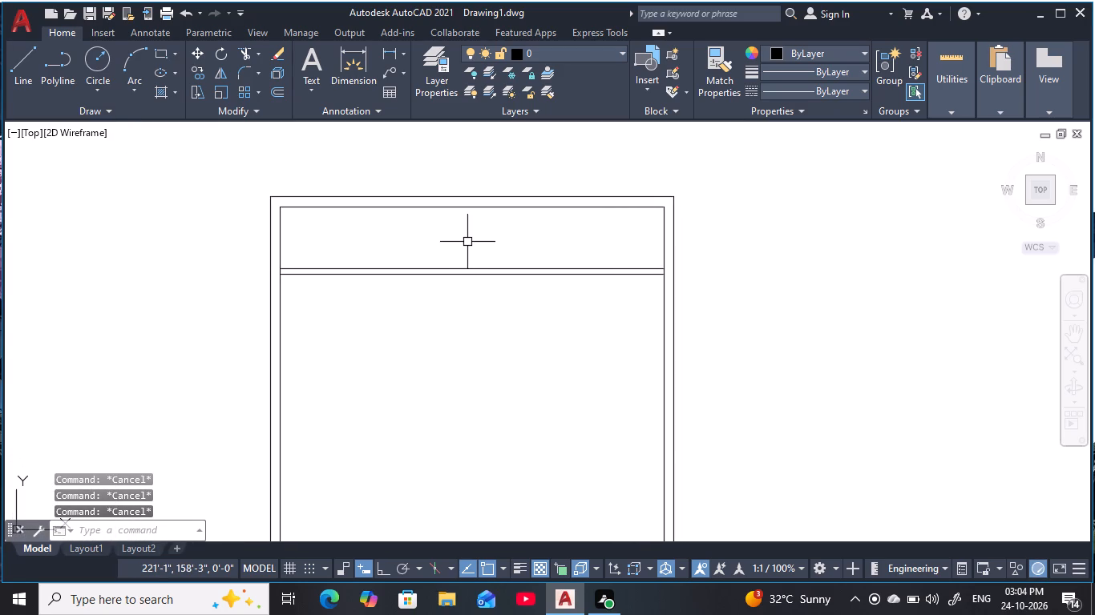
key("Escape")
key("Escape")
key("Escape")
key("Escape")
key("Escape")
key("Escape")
Offset the lower line of the top partition wall downward by 12'.
key("o")
key("space")
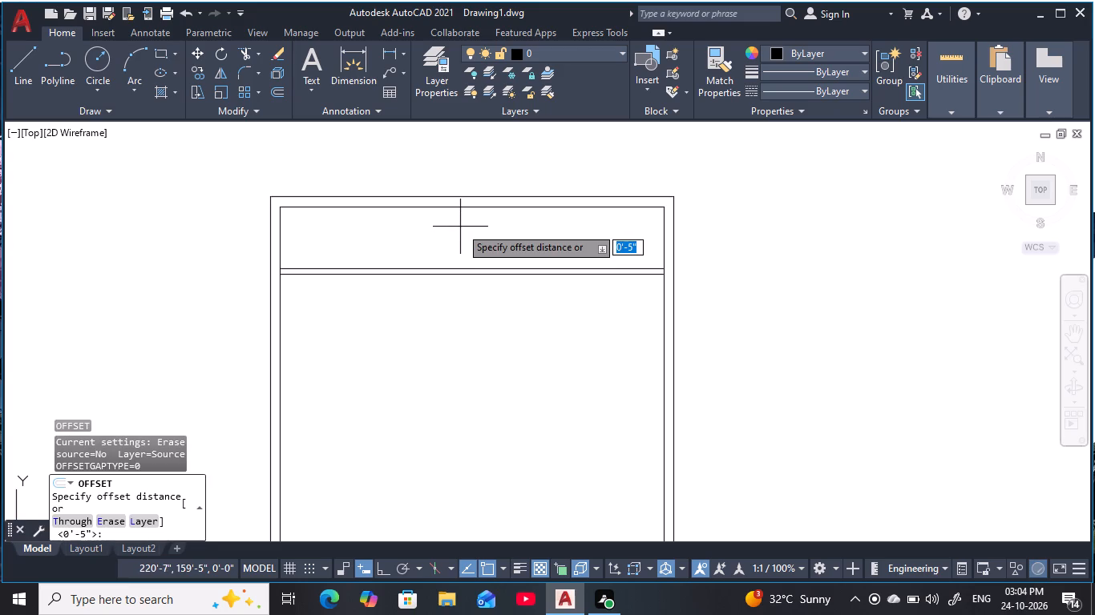
type("12")
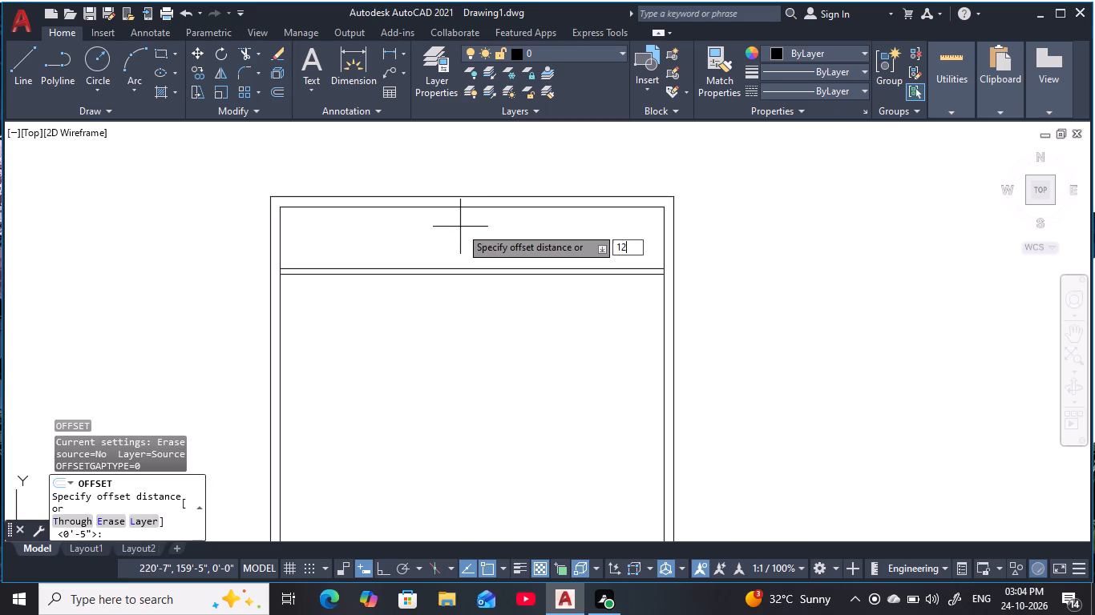
key("apostrophe")
key("space")
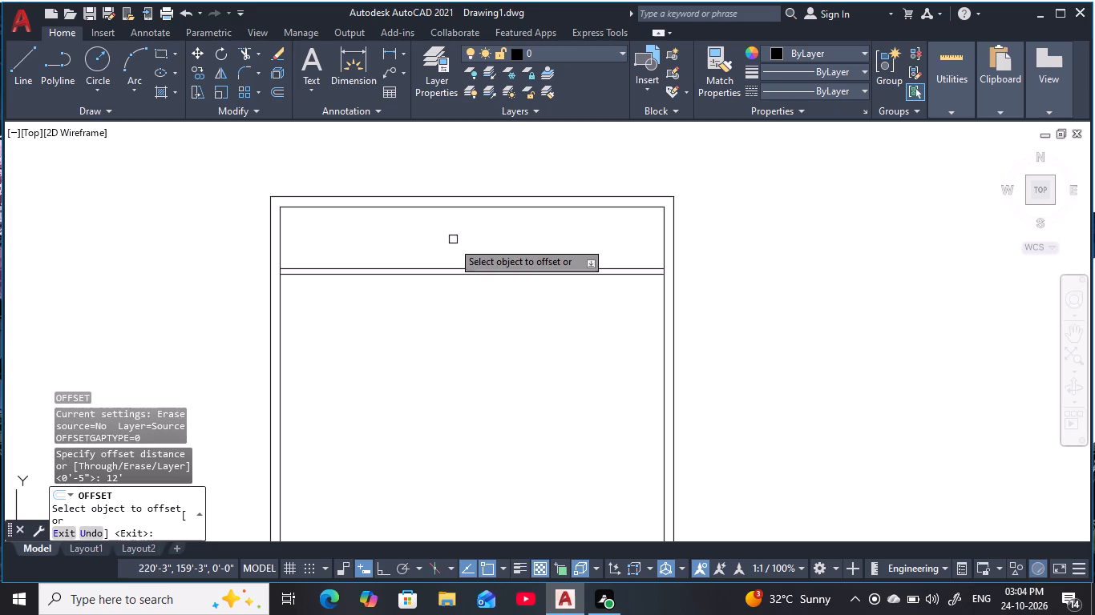
middle_click_drag(451, 271, 414, 167)
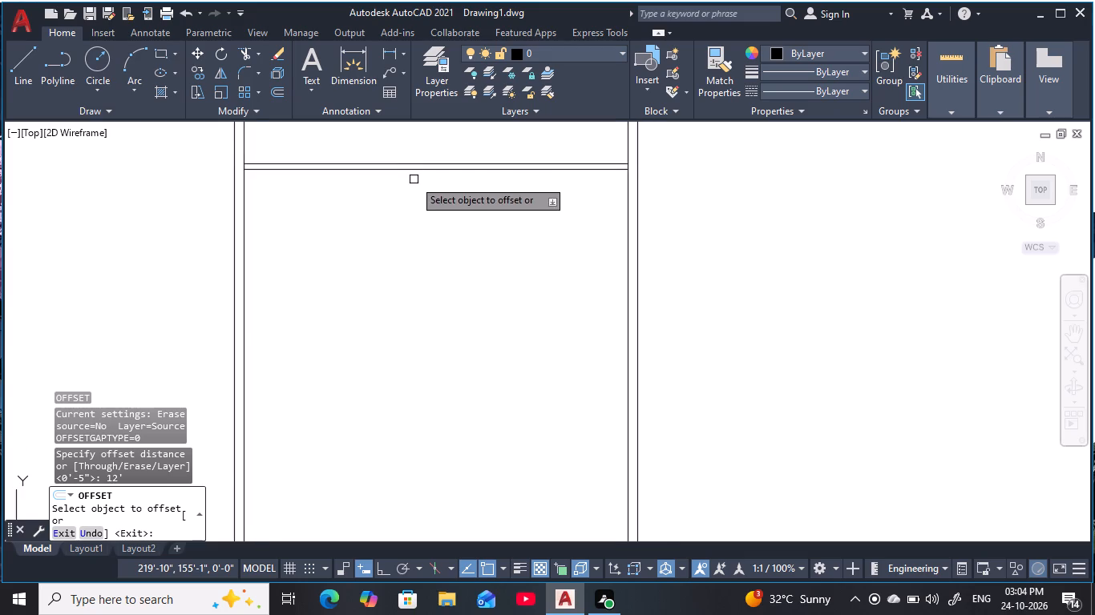
left_click(414, 171)
left_click(434, 376)
middle_click_drag(446, 340, 425, 259)
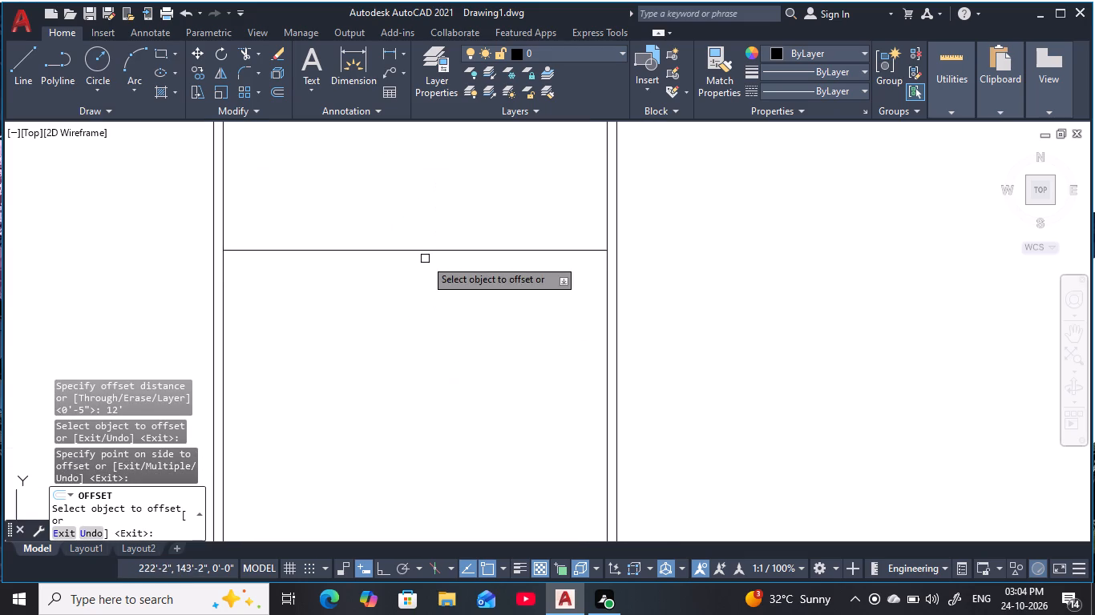
key("Escape")
key("Escape")
key("Escape")
key("Escape")
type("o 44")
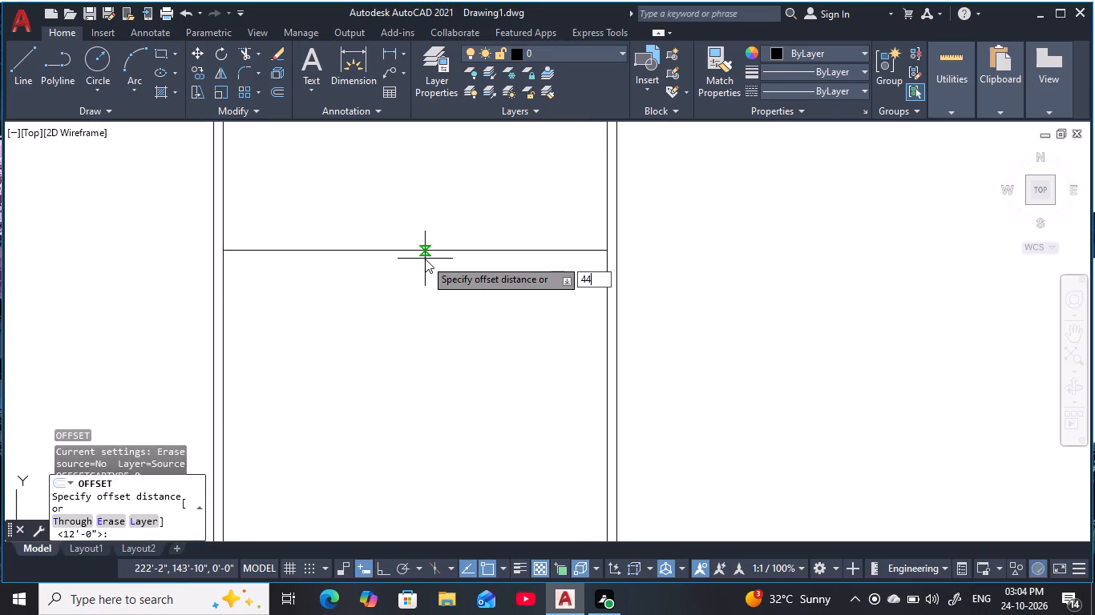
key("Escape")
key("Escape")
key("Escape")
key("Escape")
Offset the new horizontal line 5" downward to form the second partition wall.
type("o 5")
key("space")
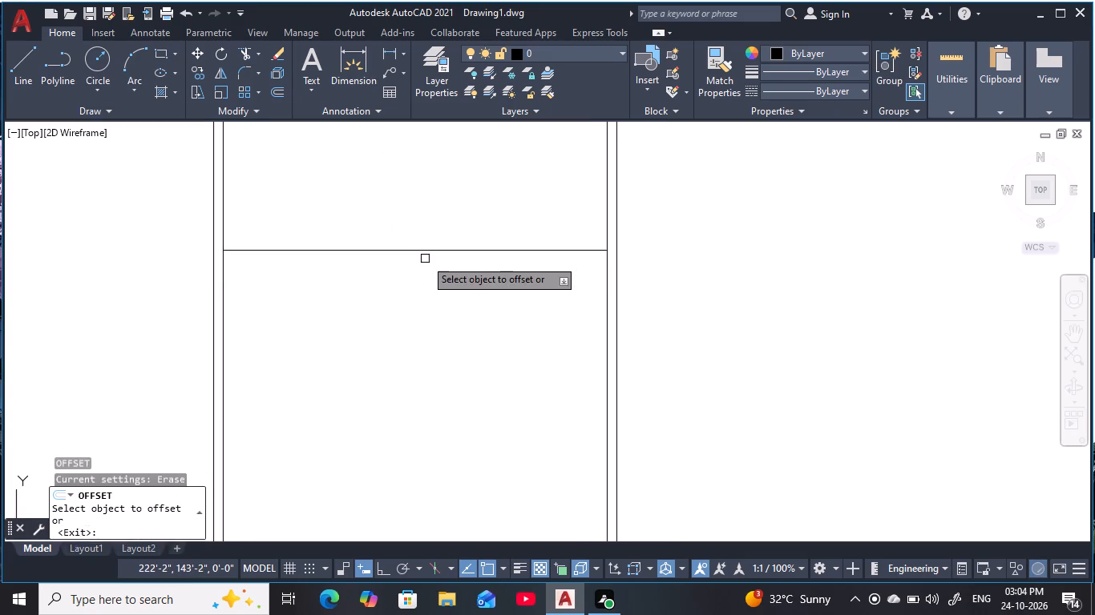
left_click(425, 253)
left_click(435, 362)
key("Escape")
key("Escape")
key("Escape")
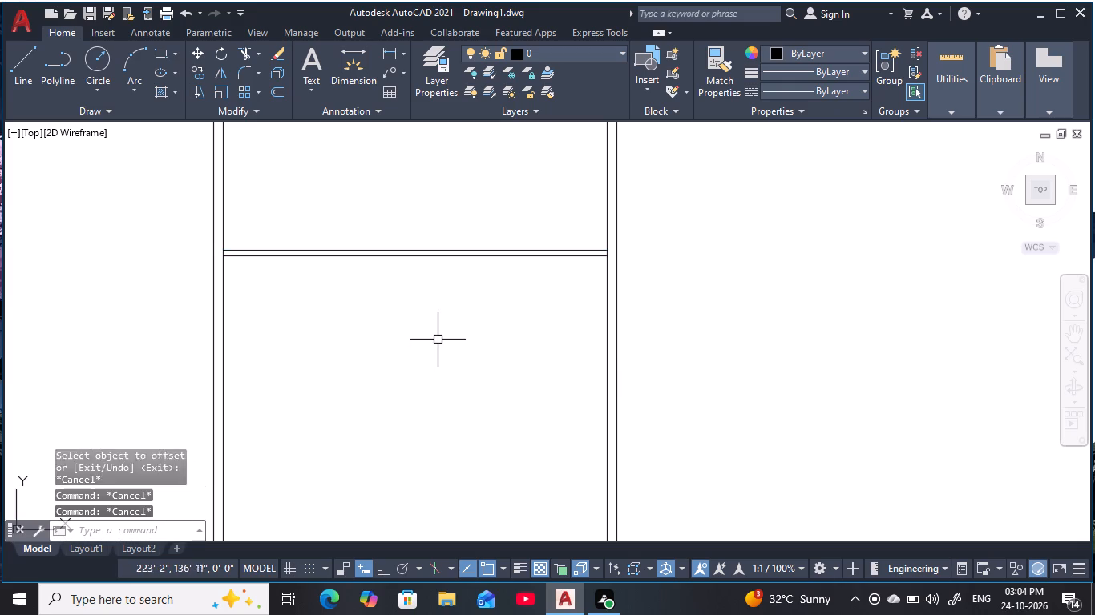
key("Escape")
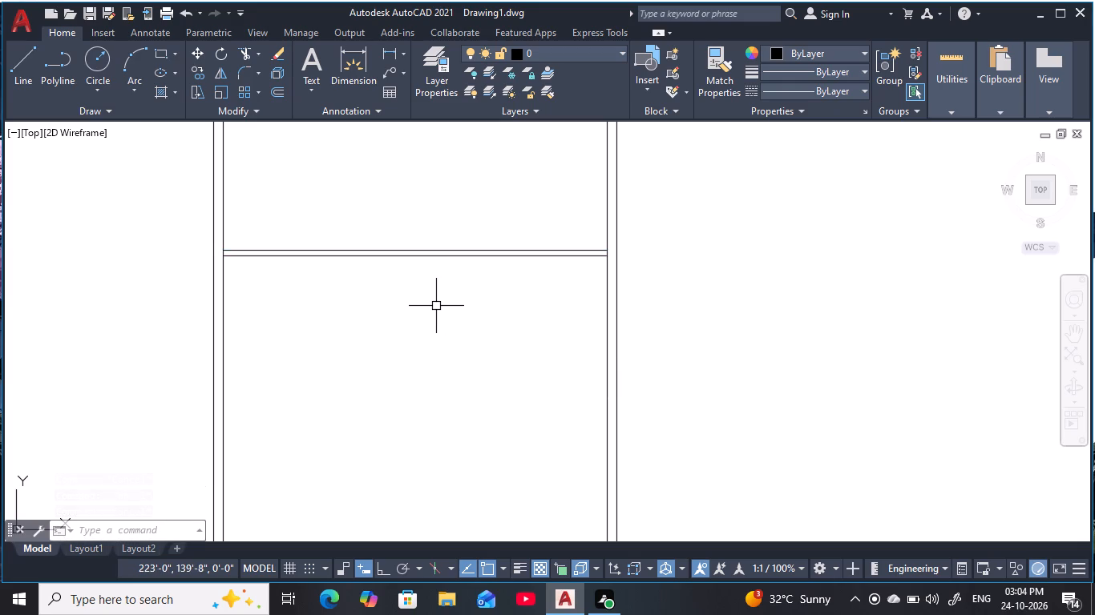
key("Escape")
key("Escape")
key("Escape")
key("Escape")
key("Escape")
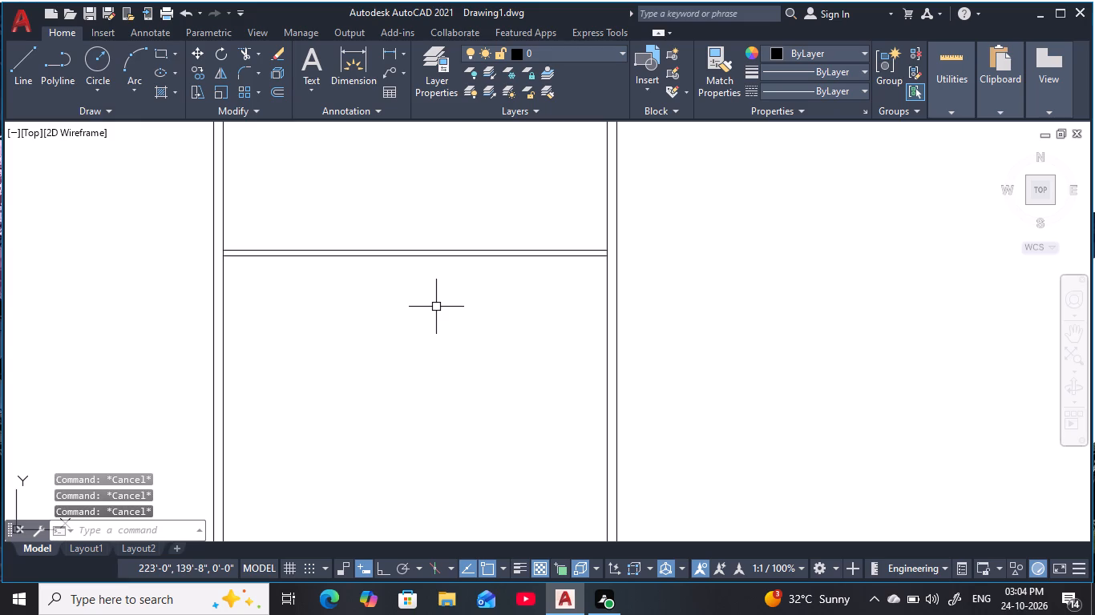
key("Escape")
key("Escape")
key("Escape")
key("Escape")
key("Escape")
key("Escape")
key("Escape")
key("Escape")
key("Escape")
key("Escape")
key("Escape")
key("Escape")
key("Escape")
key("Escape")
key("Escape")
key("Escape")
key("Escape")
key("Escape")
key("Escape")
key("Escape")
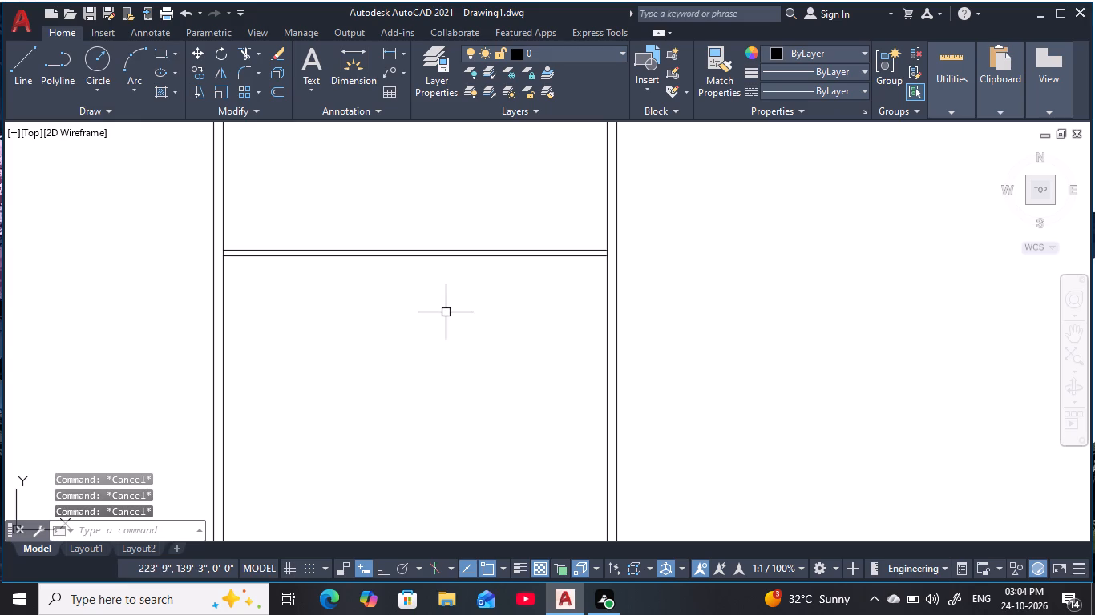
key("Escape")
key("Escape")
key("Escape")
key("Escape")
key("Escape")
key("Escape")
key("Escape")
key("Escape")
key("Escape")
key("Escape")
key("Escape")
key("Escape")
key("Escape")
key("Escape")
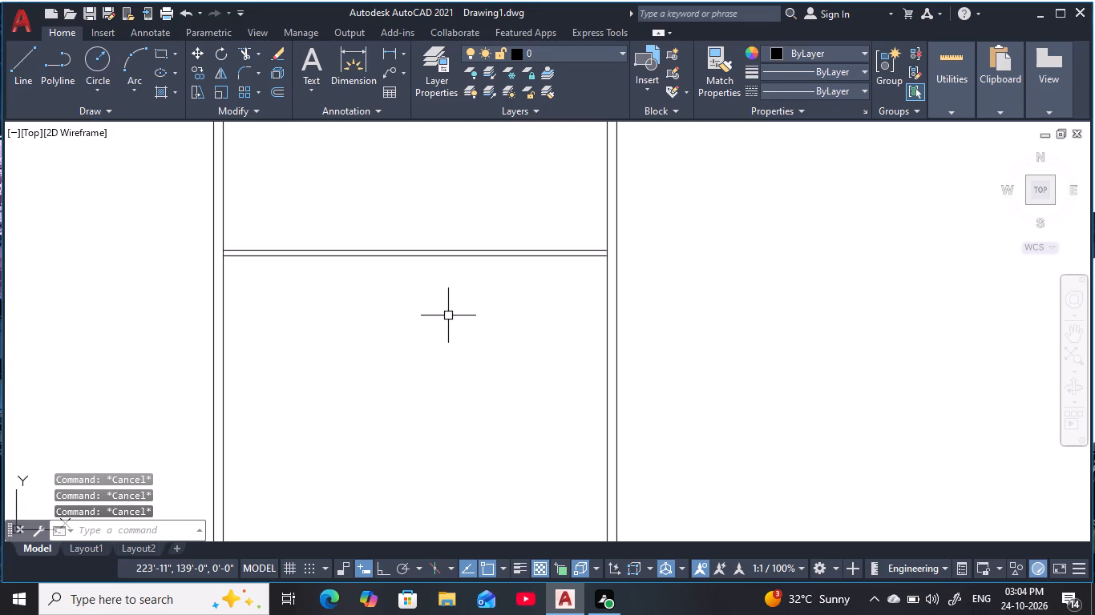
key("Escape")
Offset the lower line of the second partition wall downward by 7'6".
type("o")
key("space")
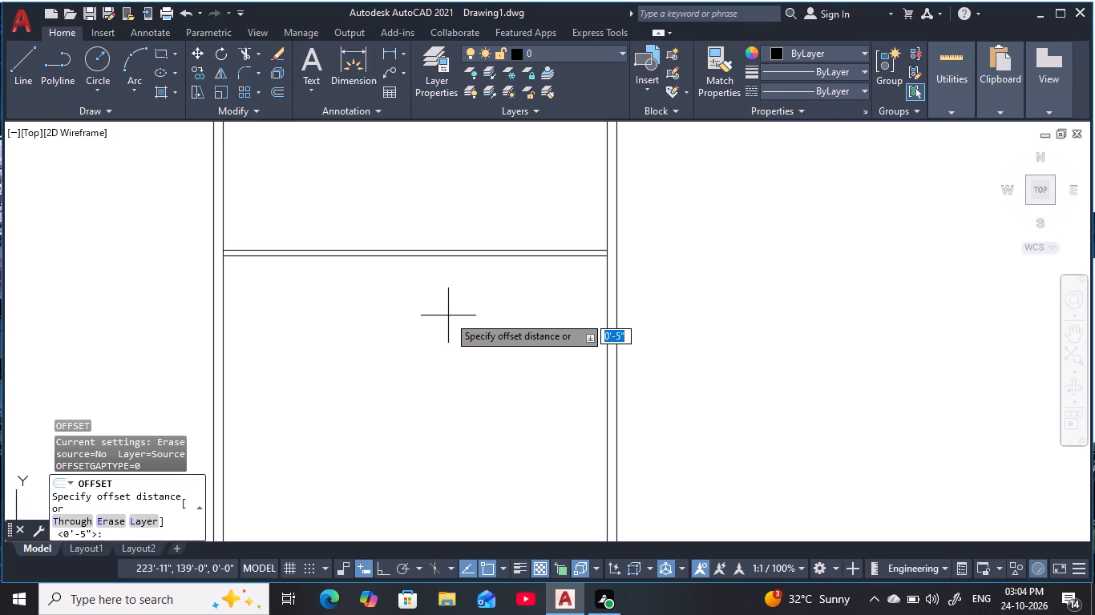
type("7'")
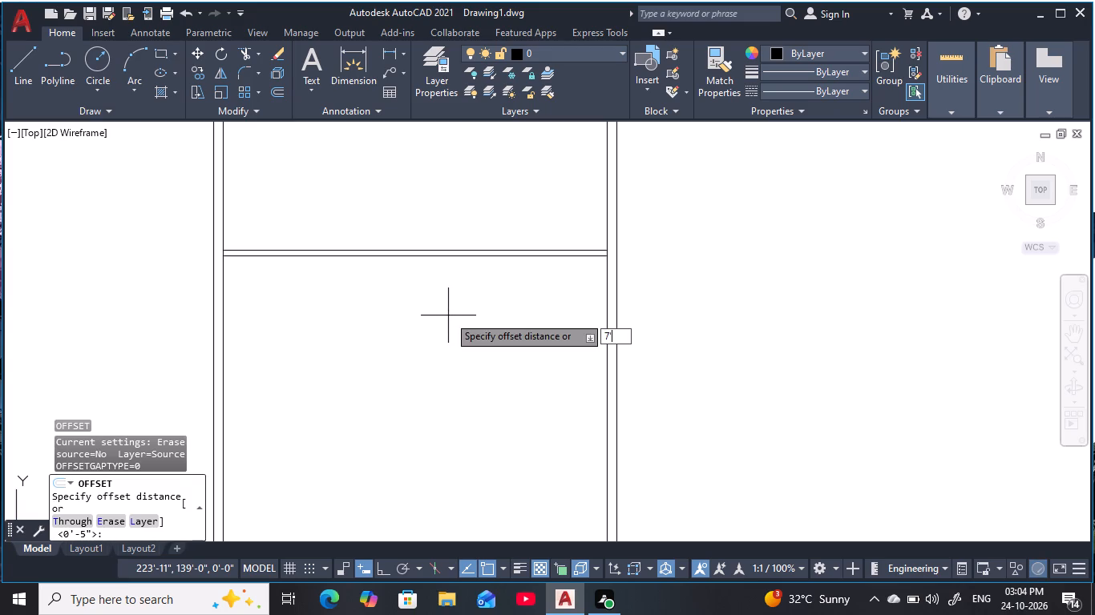
type("6")
key("space")
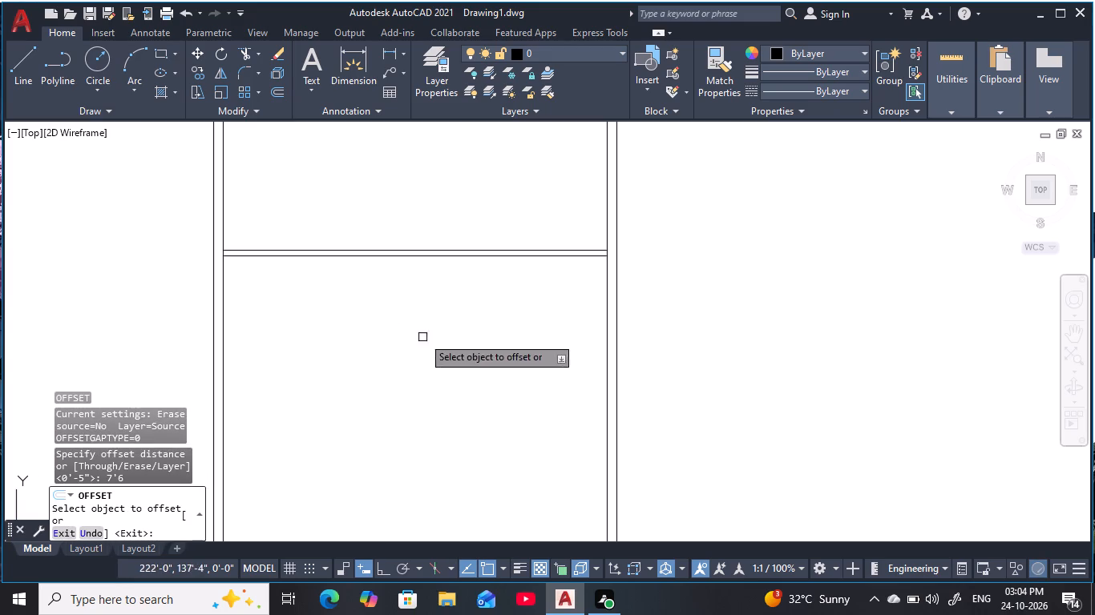
left_click(350, 255)
left_click(393, 437)
key("Escape")
key("Escape")
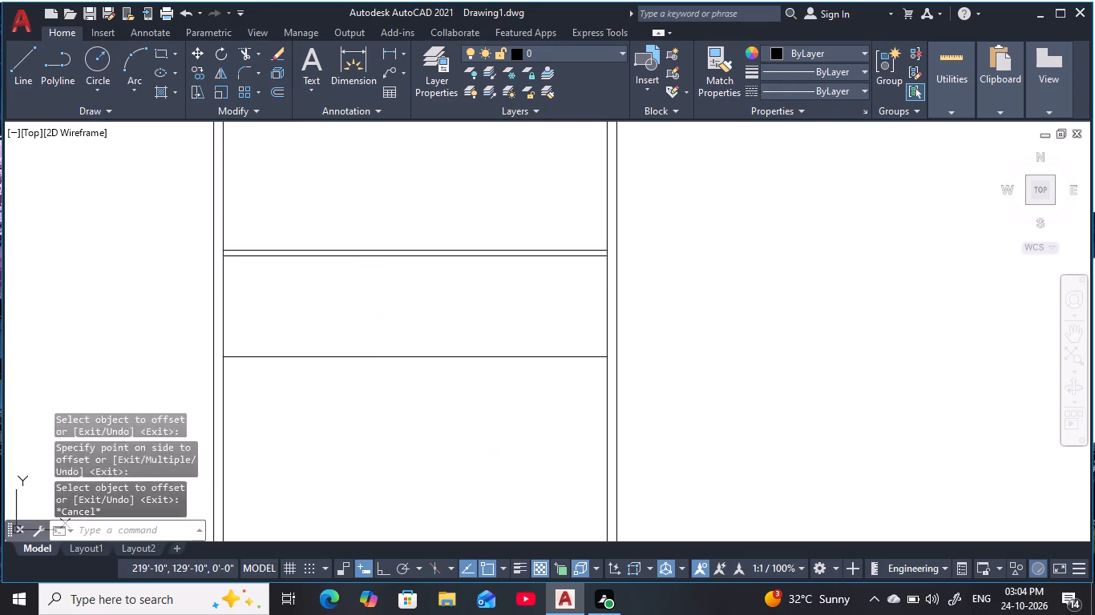
key("Escape")
key("Escape")
key("Escape")
key("Escape")
Offset the new horizontal line 5" downward to form the third partition wall.
type("o")
key("space")
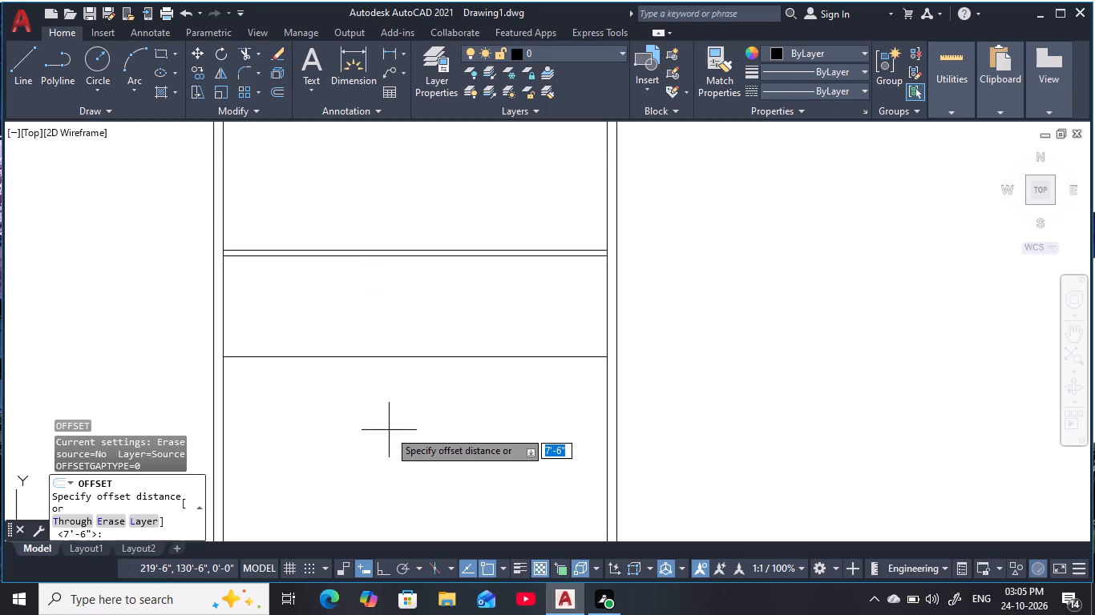
type("5")
key("space")
left_click(404, 349)
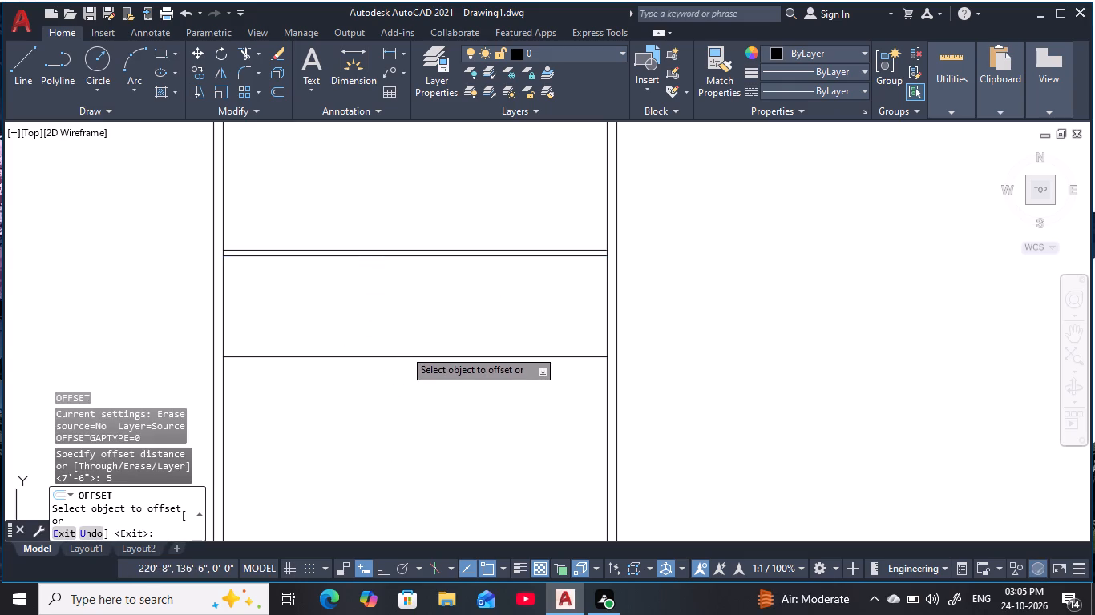
left_click(406, 356)
left_click(418, 449)
middle_click_drag(420, 451, 421, 451)
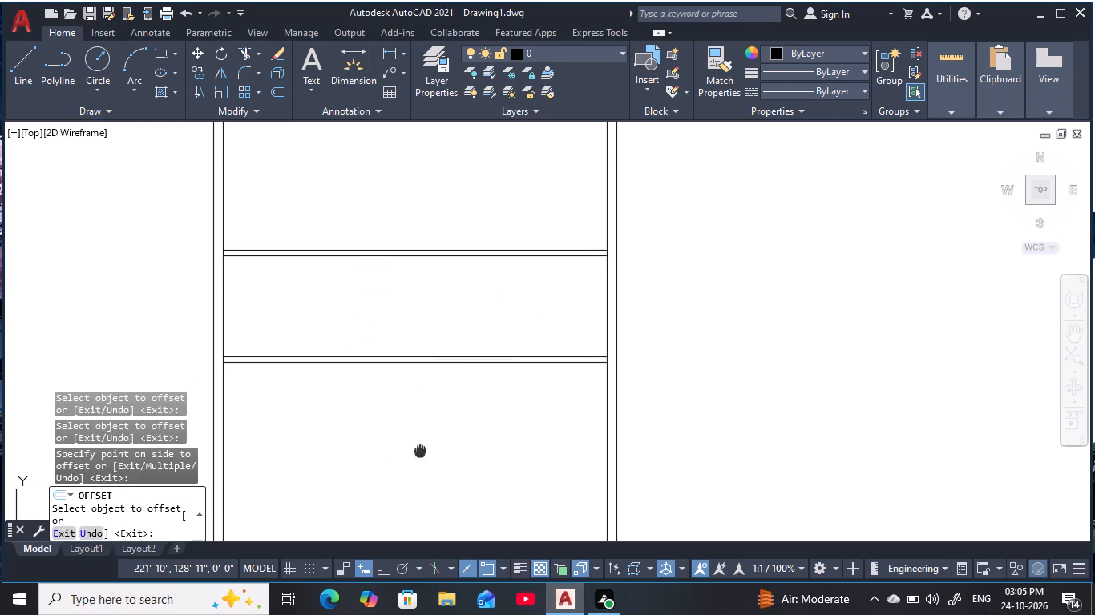
middle_click_drag(421, 451, 445, 415)
key("Escape")
key("Escape")
key("Escape")
key("Escape")
key("Escape")
key("Escape")
key("Escape")
key("Escape")
key("Escape")
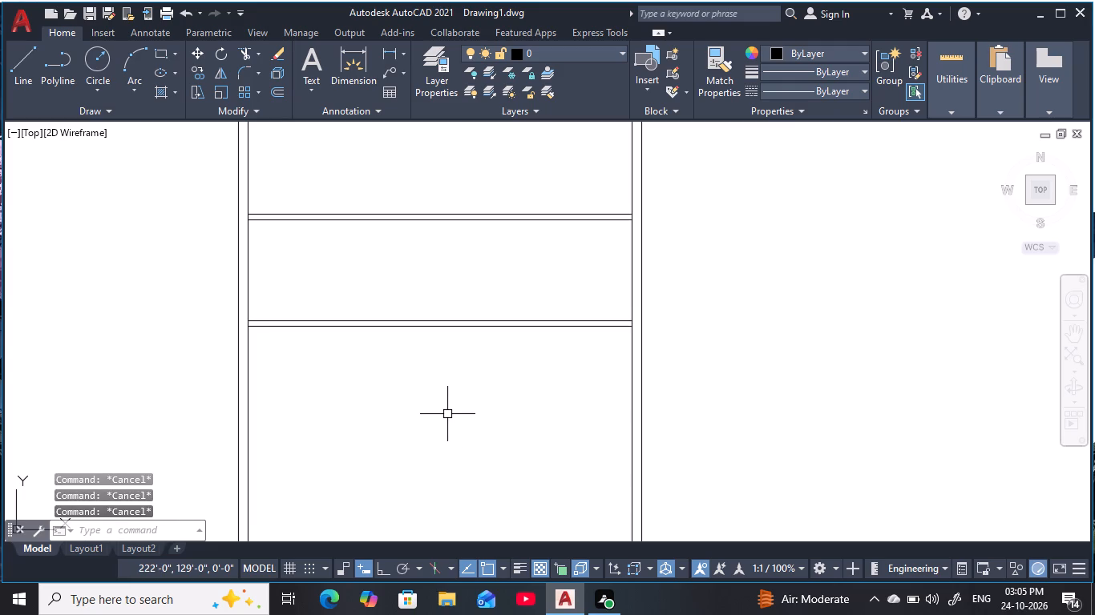
key("Escape")
key("Escape")
key("Escape")
key("Escape")
key("Escape")
Offset the lower line of the third partition wall downward by 9'6".
type("o 9")
key("apostrophe")
type("6")
key("space")
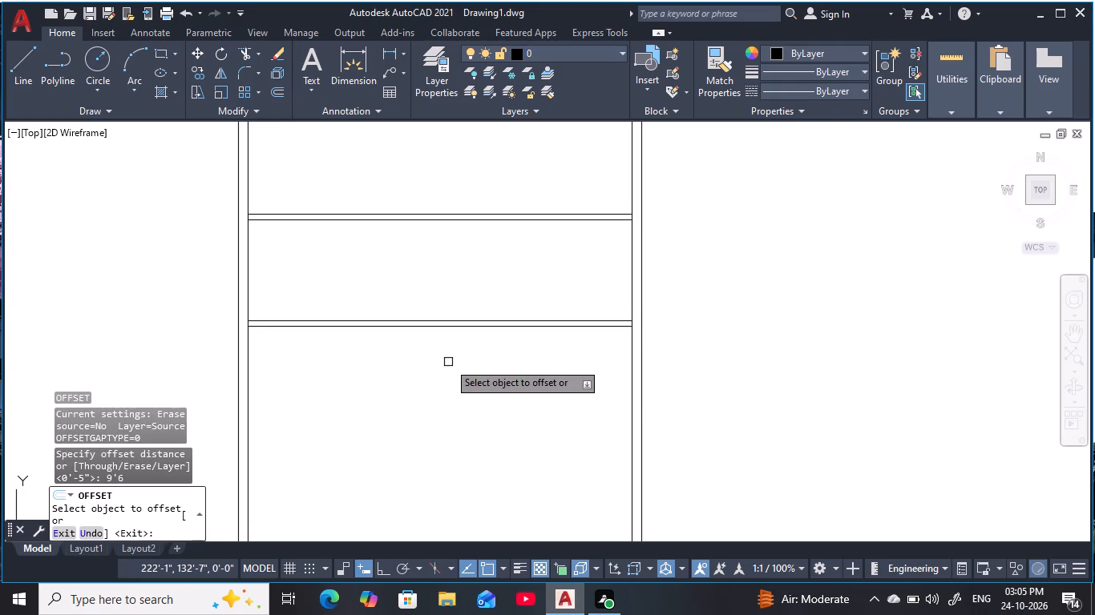
left_click(449, 325)
left_click(473, 493)
middle_click_drag(481, 473, 466, 375)
key("Escape")
key("Escape")
Offset the new horizontal line 5" downward to form the fourth partition wall.
type("o 5")
key("space")
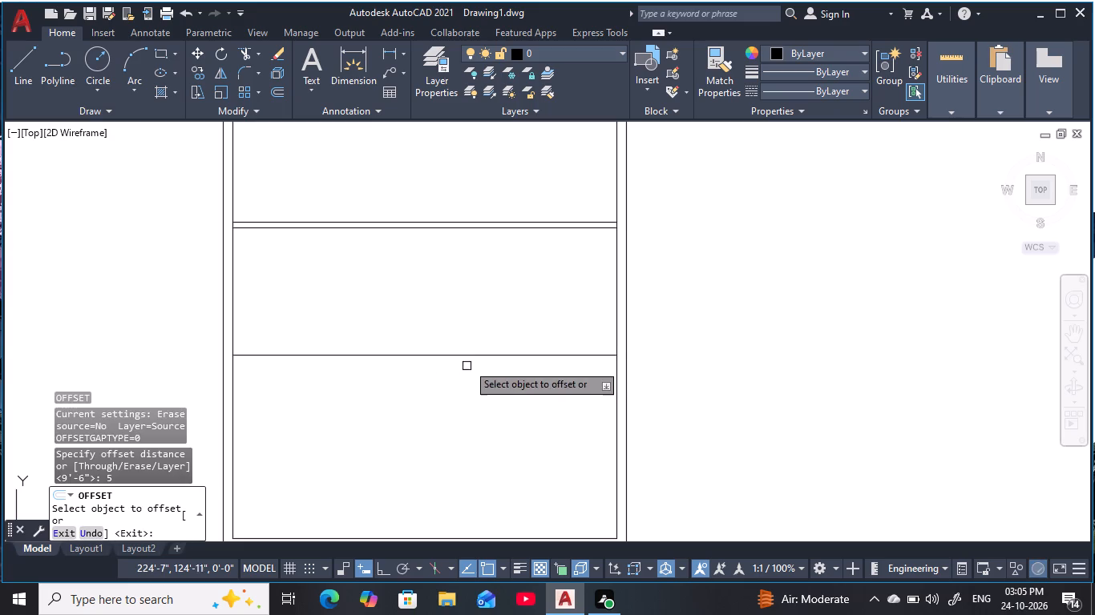
left_click(466, 356)
left_click(471, 467)
key("Escape")
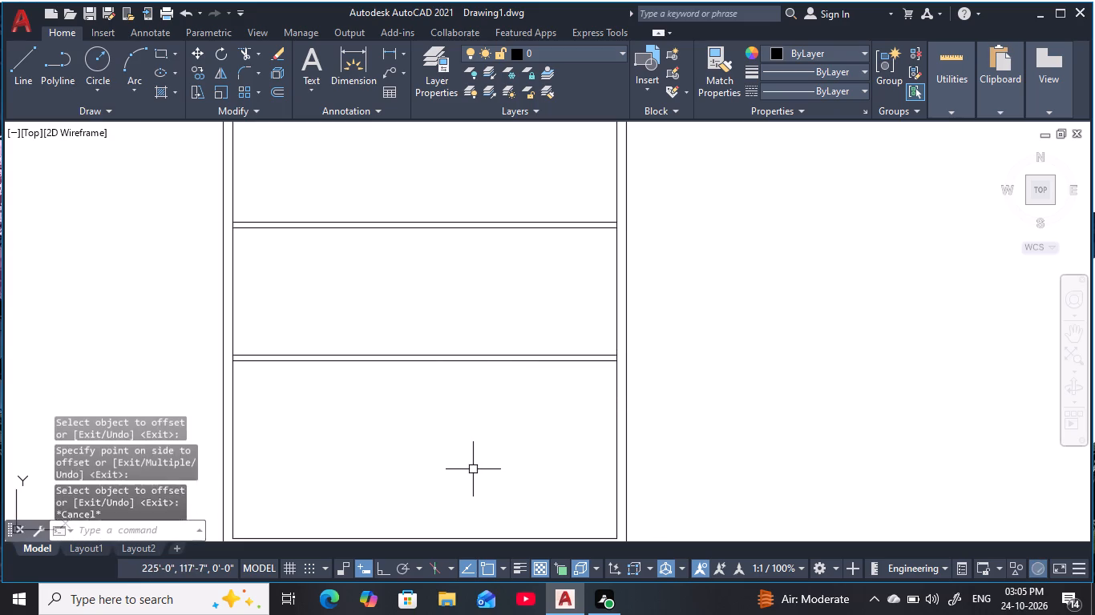
middle_click_drag(473, 469, 470, 435)
key("Escape")
key("Escape")
key("Escape")
Offset the lower line of the fourth partition wall downward by 5'3".
type("o")
key("space")
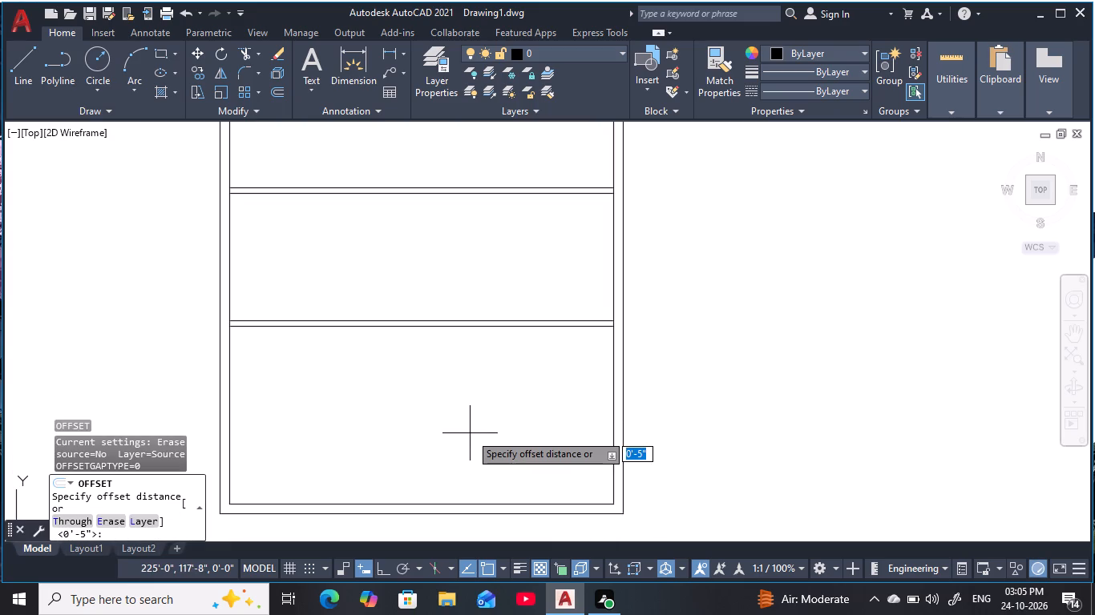
key("5")
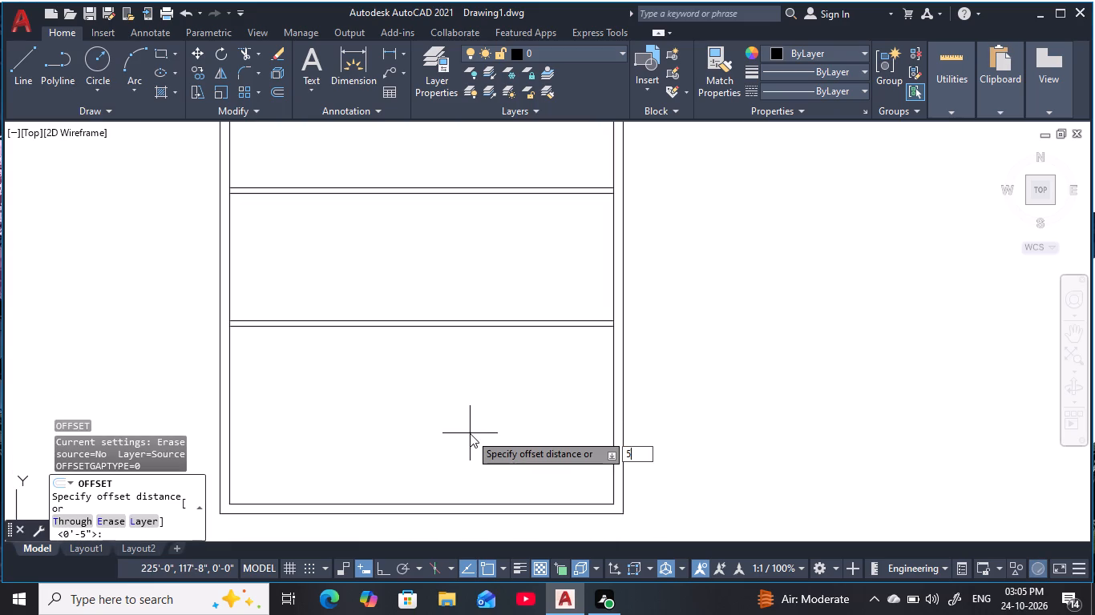
type("'3")
key("space")
left_click(448, 325)
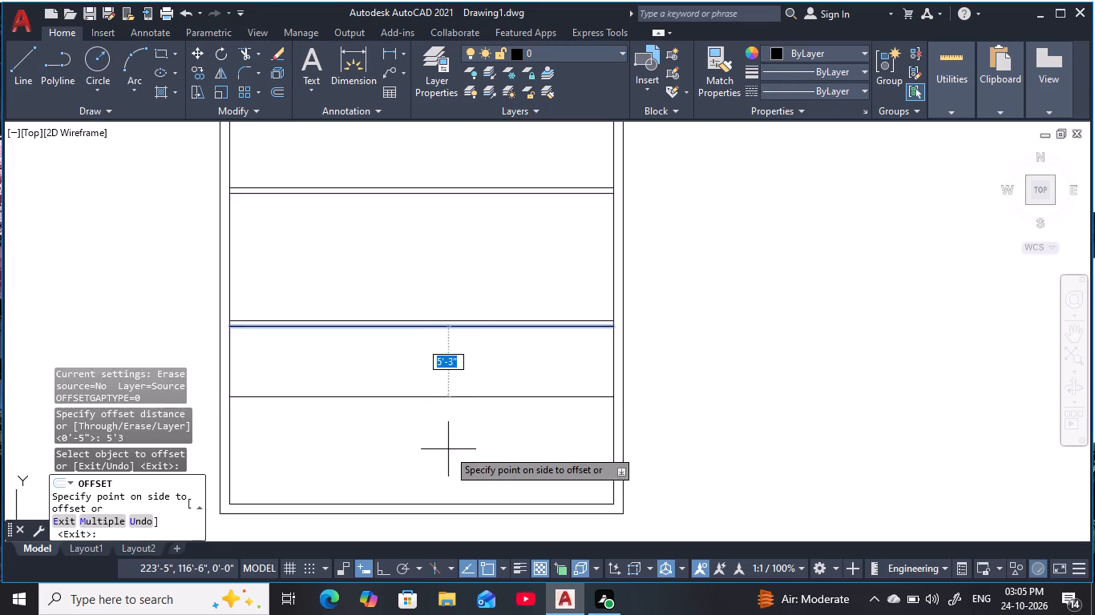
left_click(448, 454)
key("Escape")
key("Escape")
key("Escape")
key("Escape")
Offset the new horizontal line 5" downward to form the fifth partition wall.
type("o 5")
key("space")
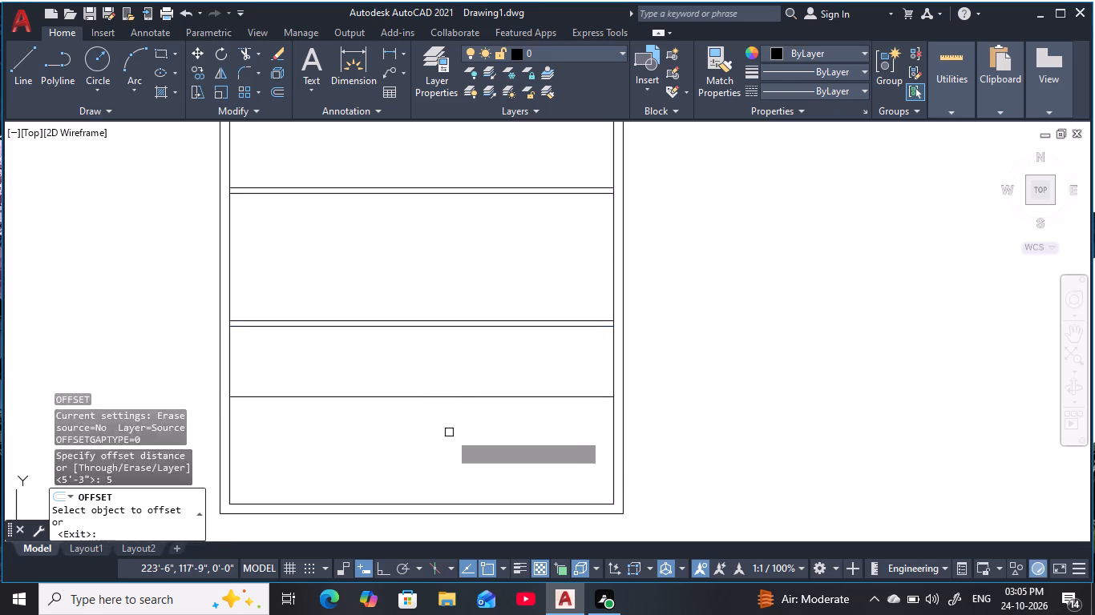
left_click(446, 400)
left_click(454, 451)
key("Escape")
key("Escape")
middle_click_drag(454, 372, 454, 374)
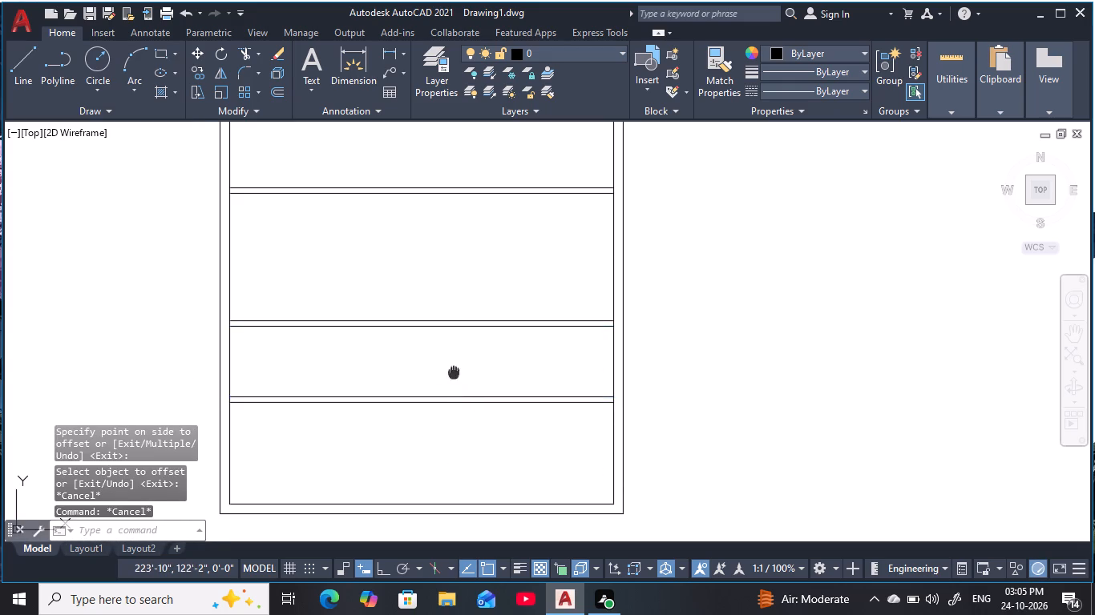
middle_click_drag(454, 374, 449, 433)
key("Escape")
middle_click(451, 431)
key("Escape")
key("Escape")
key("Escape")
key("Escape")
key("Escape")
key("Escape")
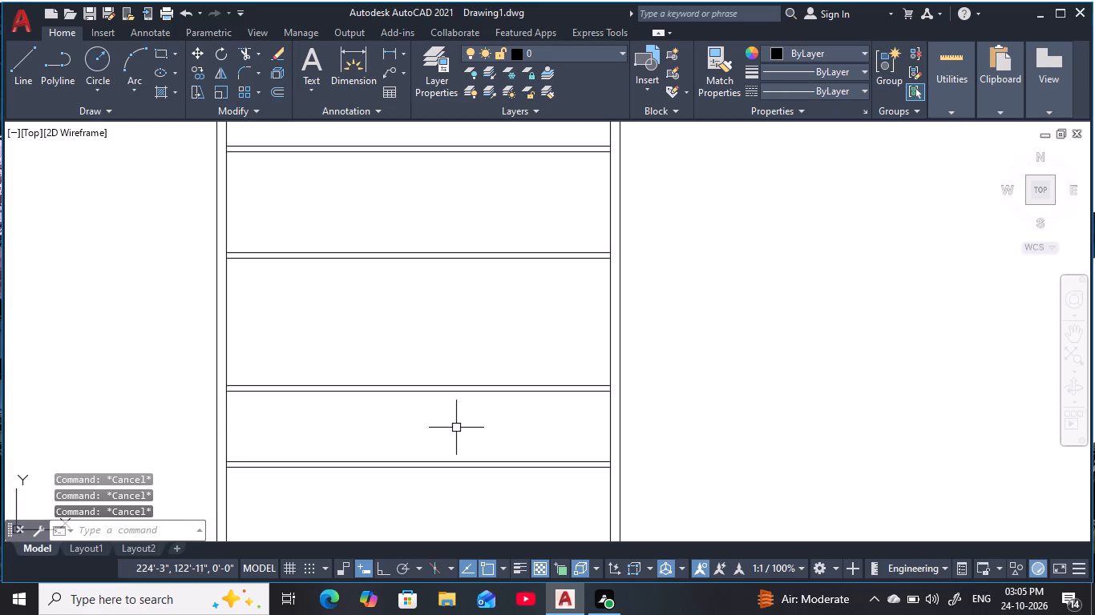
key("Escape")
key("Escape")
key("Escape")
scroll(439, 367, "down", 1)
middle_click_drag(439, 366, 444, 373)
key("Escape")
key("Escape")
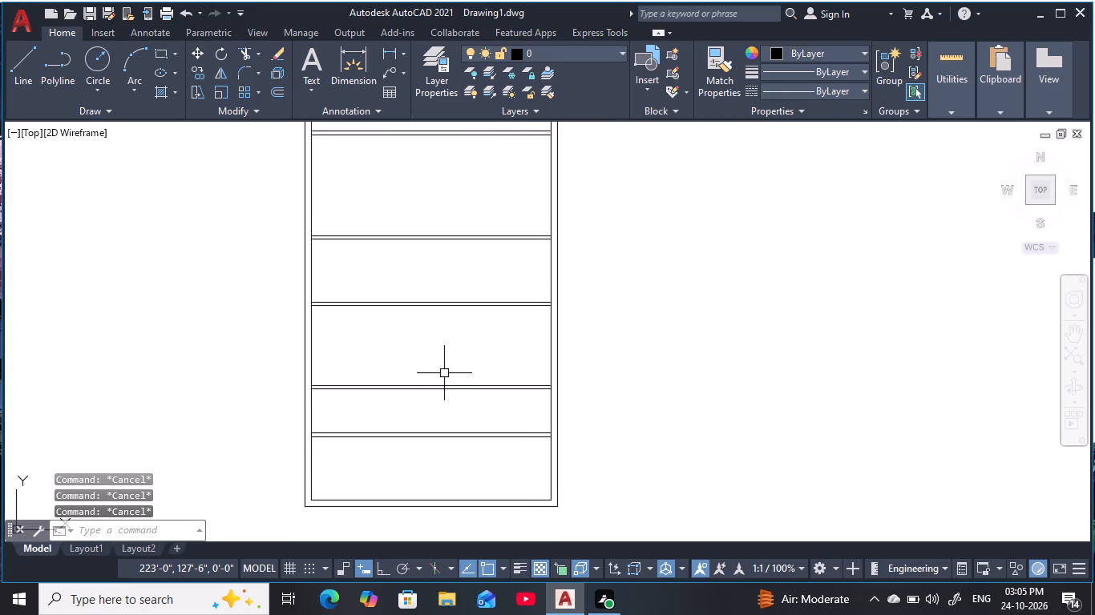
Offset the inner line of the left outer wall 6'3" to the right.
type("o")
key("space")
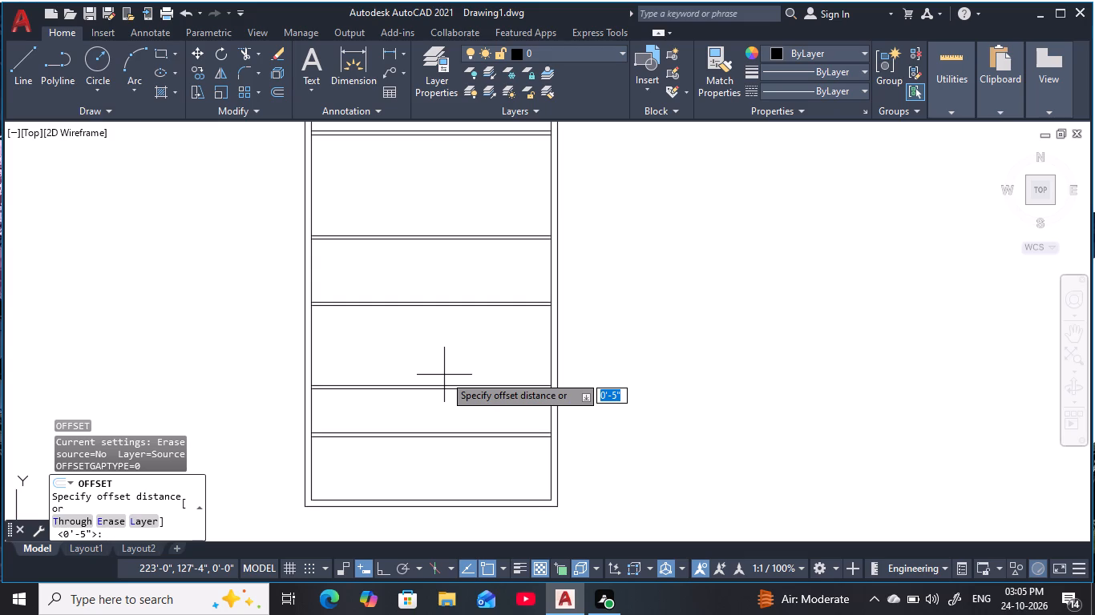
type("6'3")
key("space")
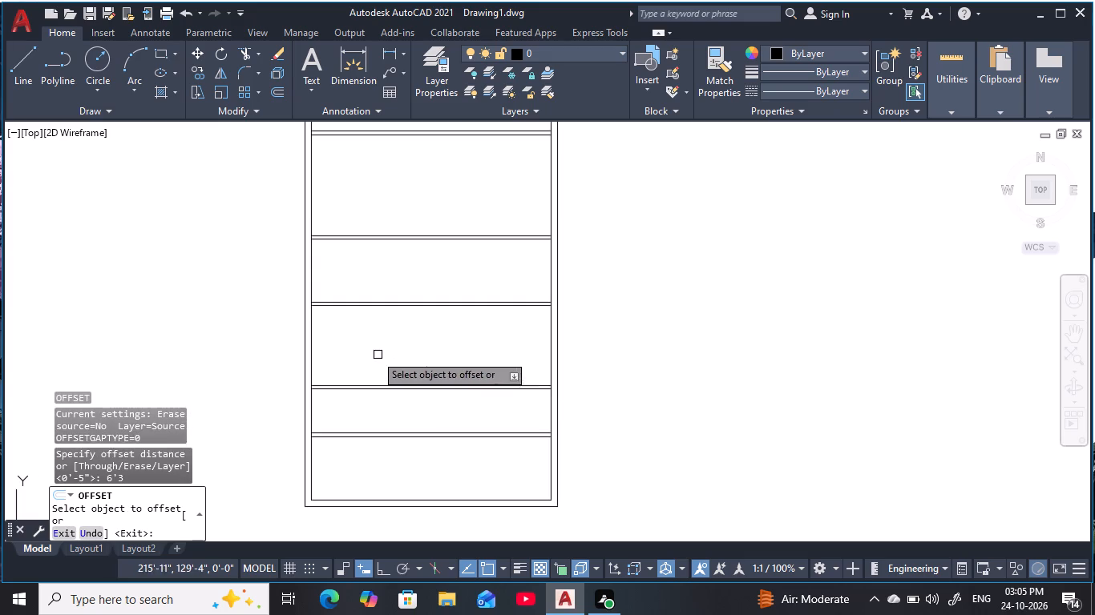
left_click(313, 356)
left_click(459, 346)
key("Escape")
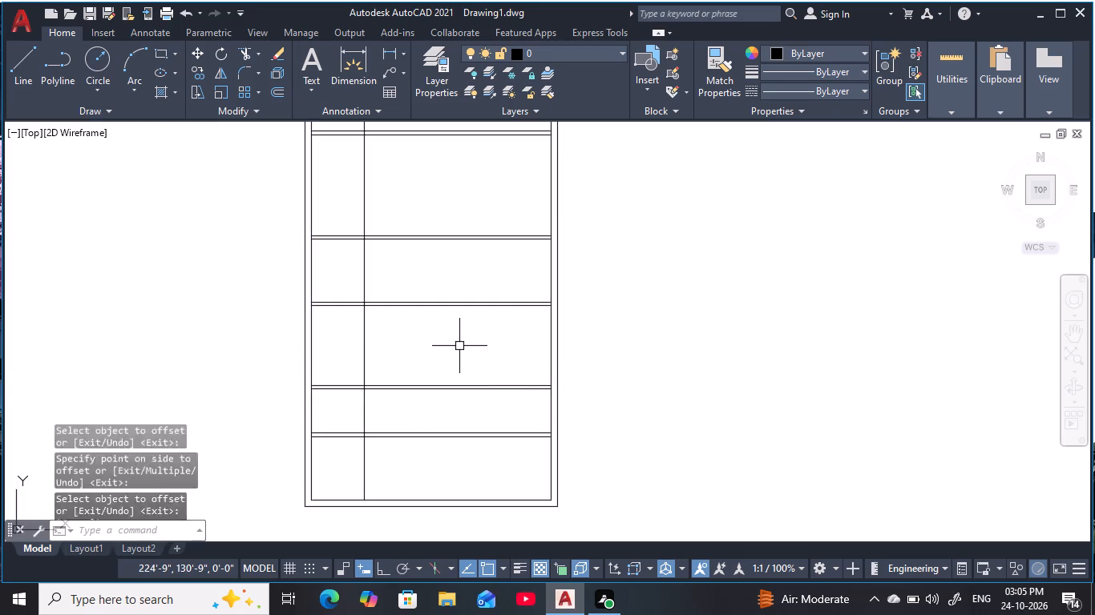
key("Escape")
key("Escape")
key("Escape")
key("Escape")
Offset the new vertical line 5" to the right to form the first vertical partition wall.
type("o 5")
key("space")
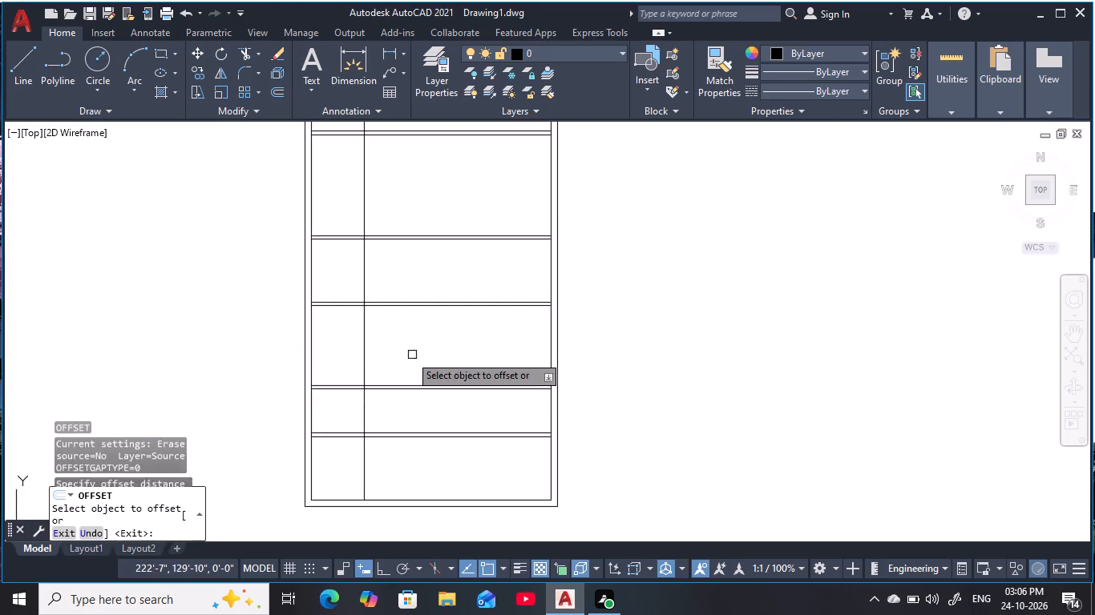
left_click(367, 352)
left_click(399, 342)
key("Escape")
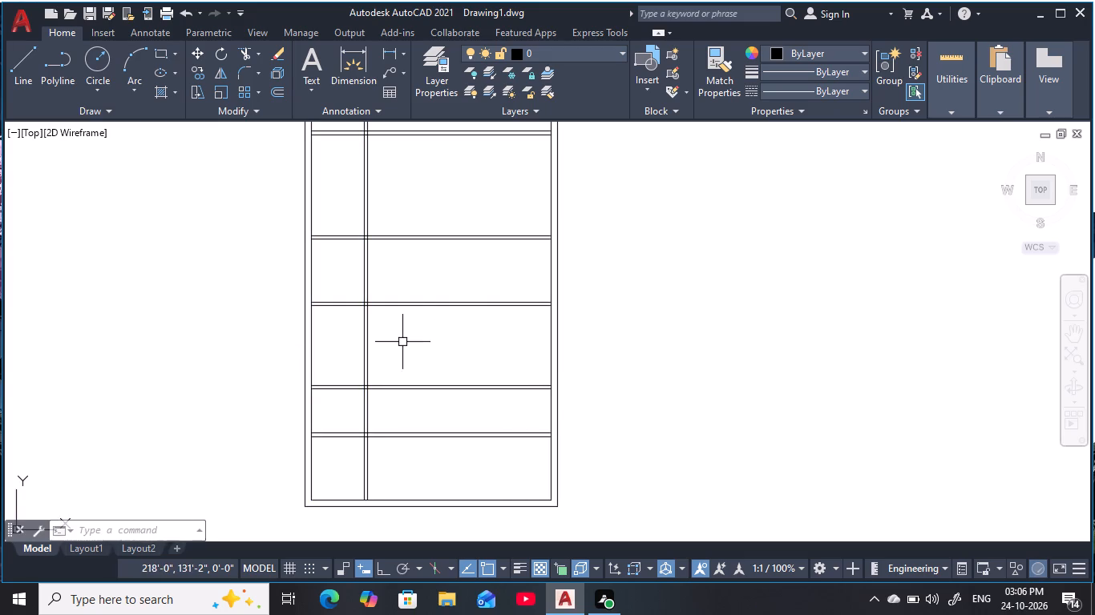
key("Escape")
key("Escape")
Trim both lines of the vertical partition wall between the first and second horizontal partition walls.
middle_click_drag(381, 279, 373, 305)
key("Escape")
key("Escape")
key("Escape")
key("Escape")
key("Escape")
key("Escape")
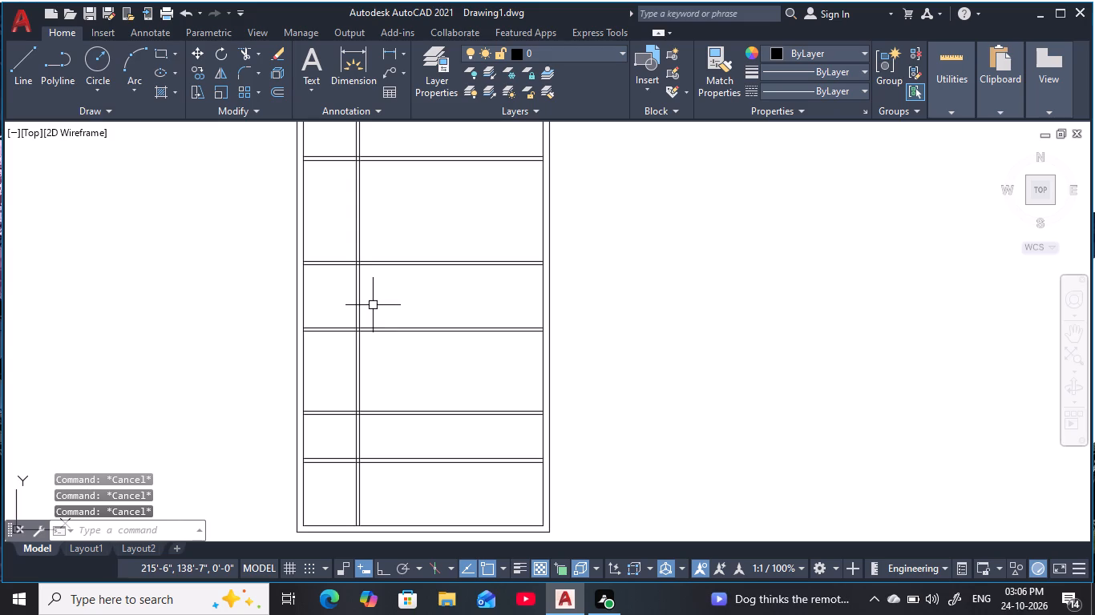
middle_click_drag(340, 488, 354, 474)
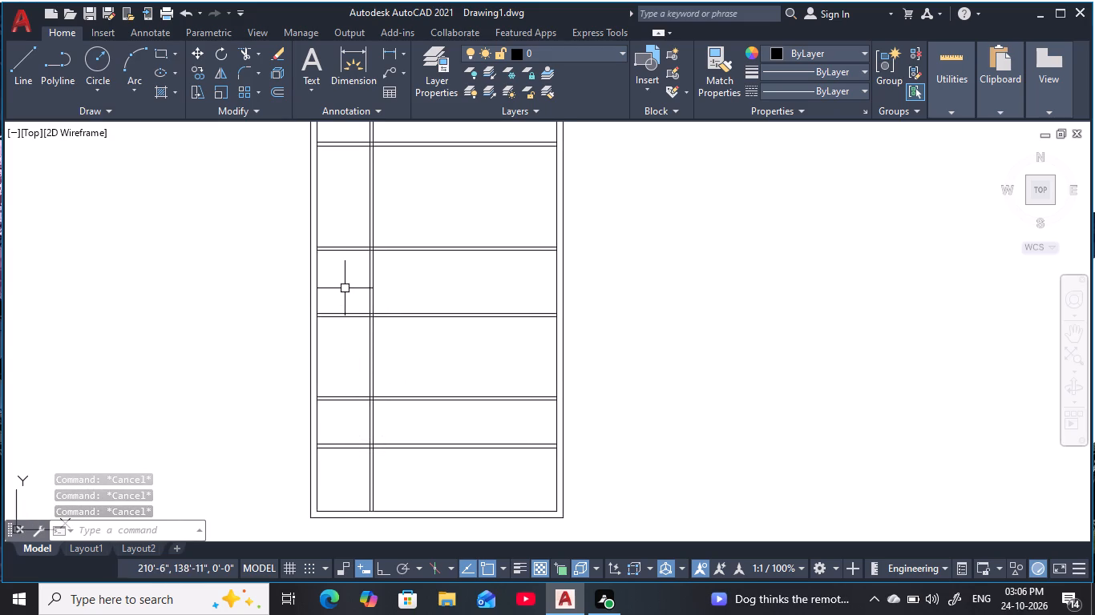
middle_click_drag(345, 288, 345, 320)
type("tr")
key("space")
left_click(410, 255)
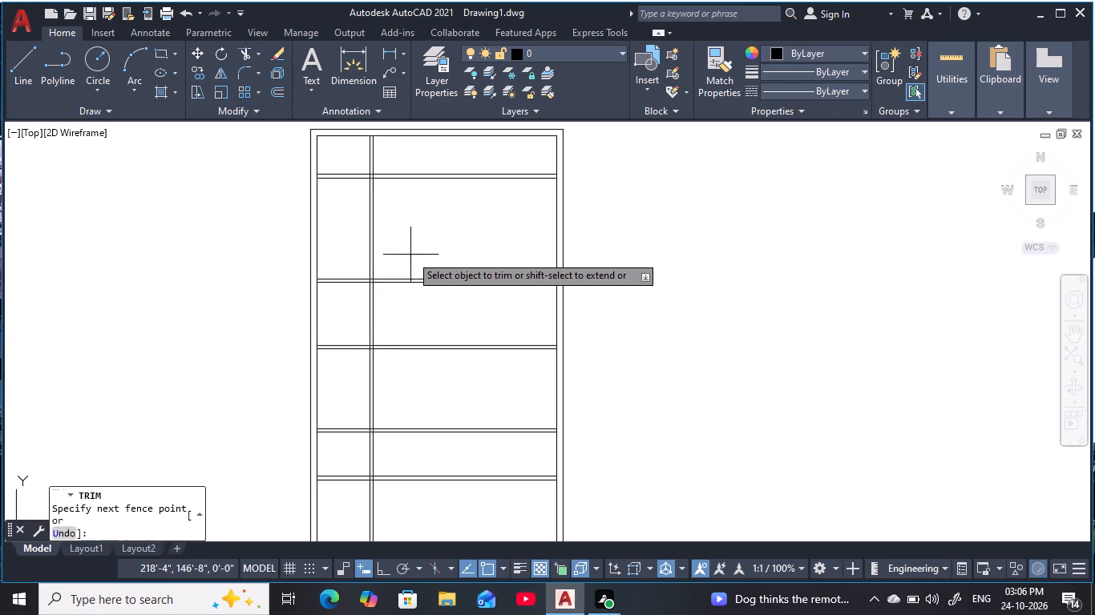
left_click(353, 255)
middle_click_drag(366, 245, 372, 267)
key("Escape")
key("Escape")
key("Escape")
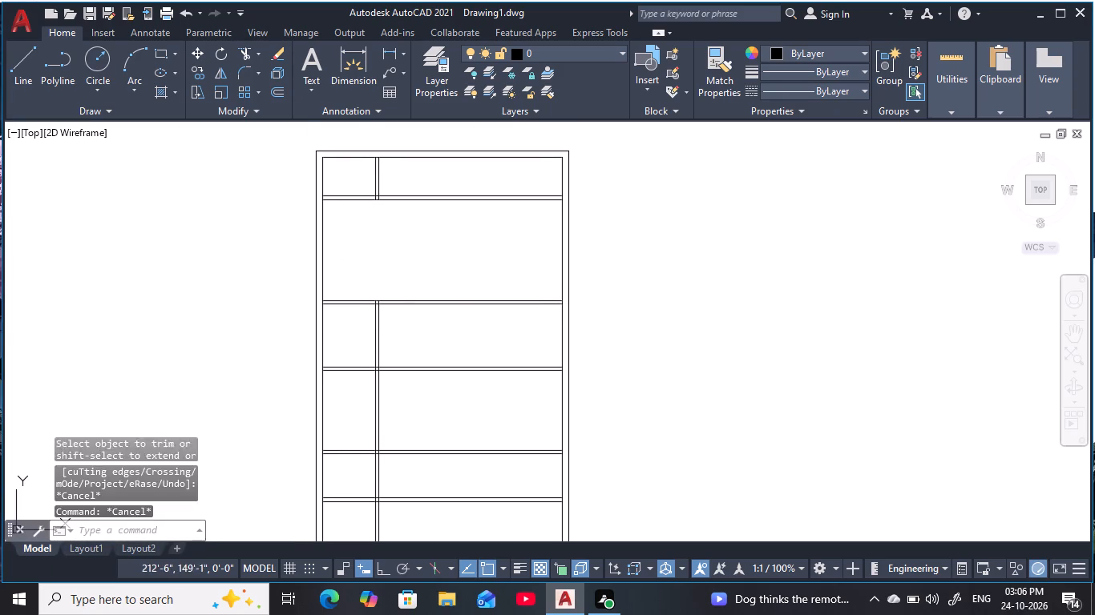
Erase the leftover pair of vertical wall lines above the first horizontal partition wall.
left_click(387, 176)
left_click(371, 175)
type("e")
key("space")
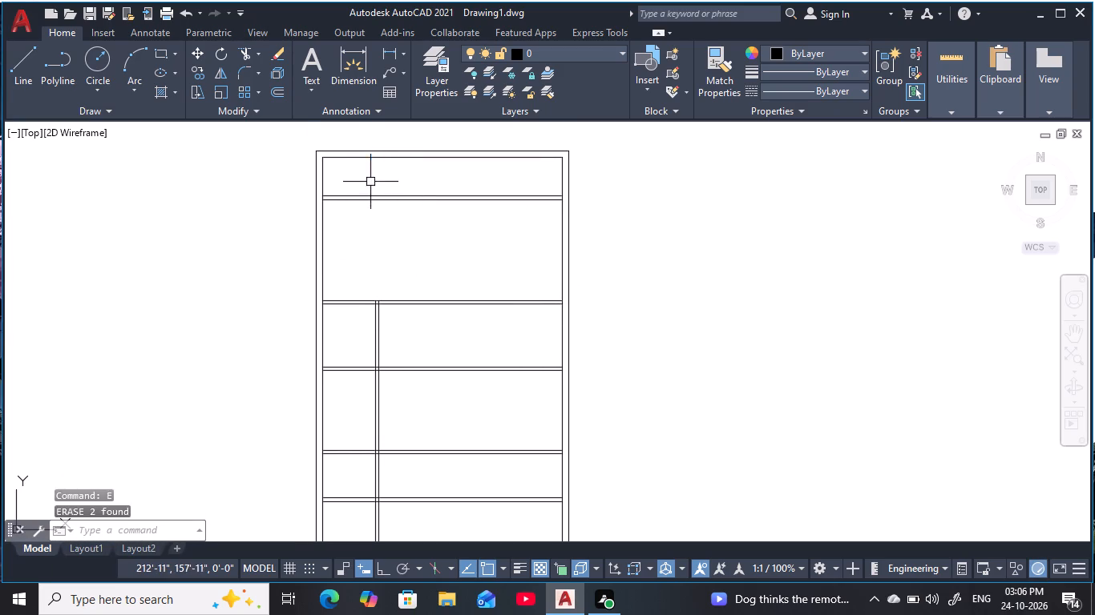
key("Escape")
key("Escape")
Offset the inner line of the left outer wall 14' to the right.
middle_click_drag(390, 261, 383, 196)
key("Escape")
key("Escape")
key("Escape")
key("Escape")
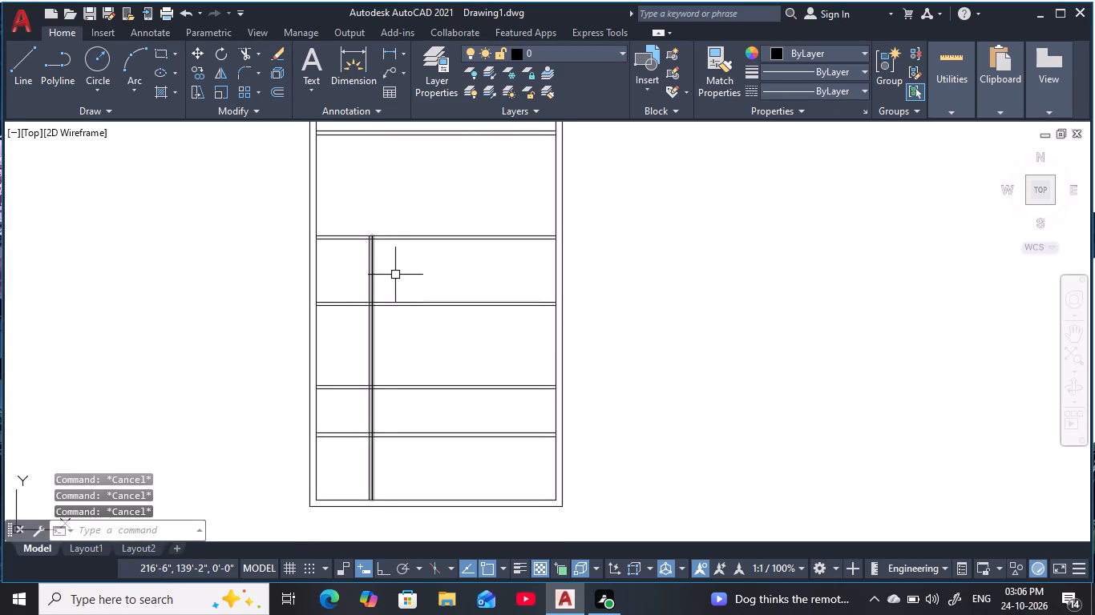
middle_click(397, 275)
key("Escape")
key("Escape")
key("Escape")
middle_click_drag(404, 275, 405, 304)
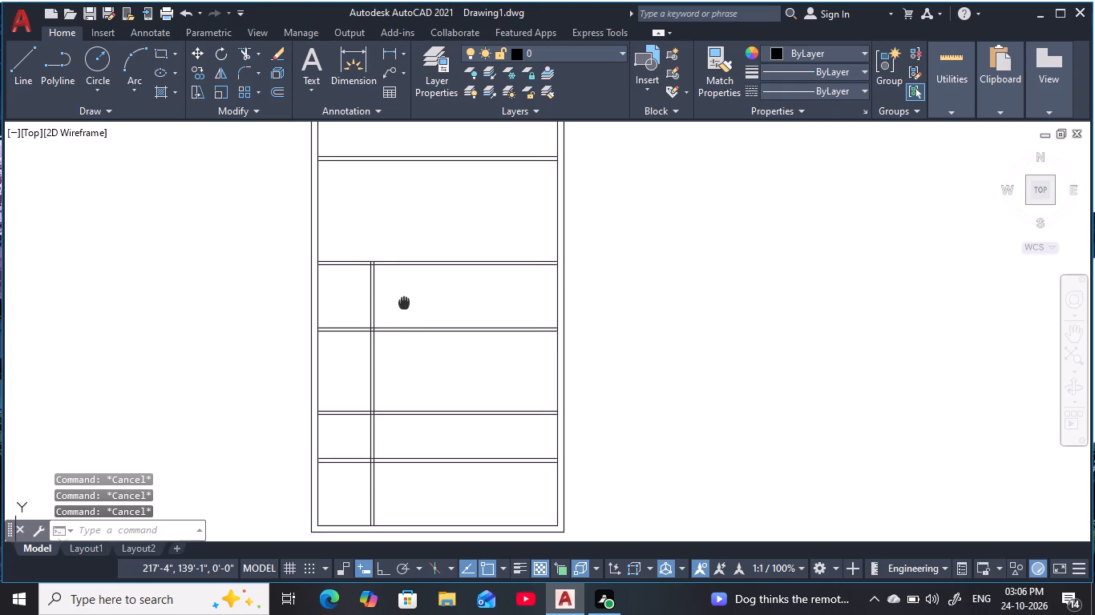
middle_click_drag(405, 304, 406, 306)
key("Escape")
type("o")
key("space")
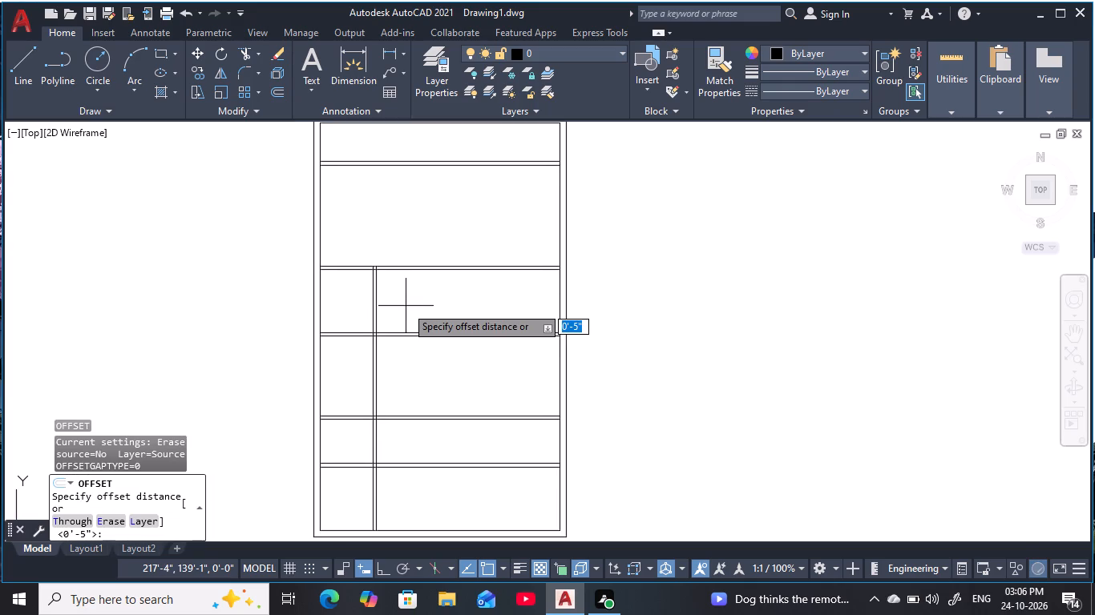
type("14")
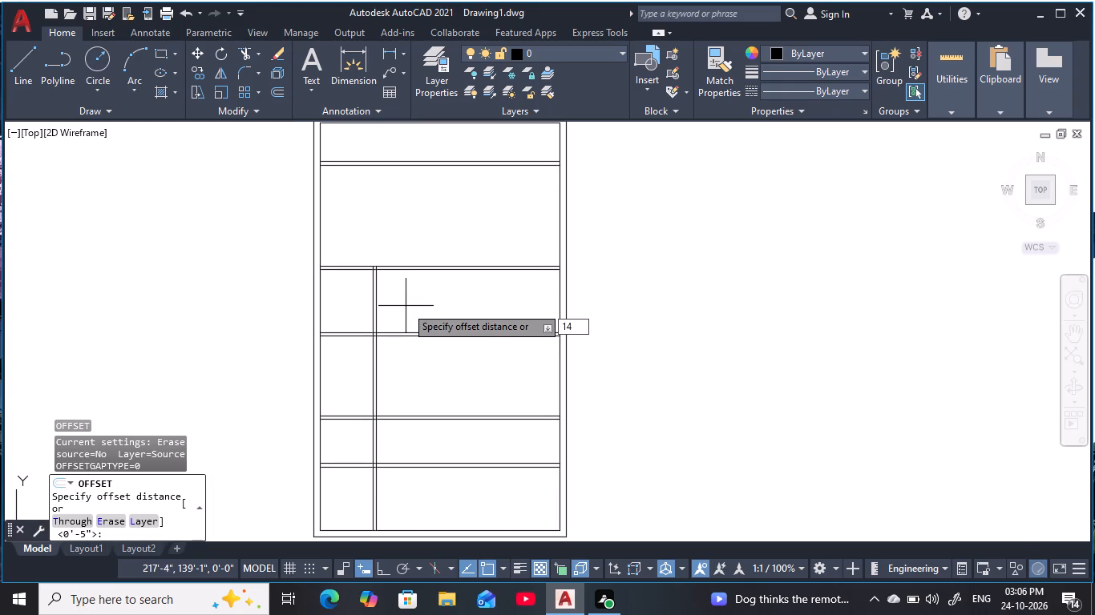
key("apostrophe")
key("space")
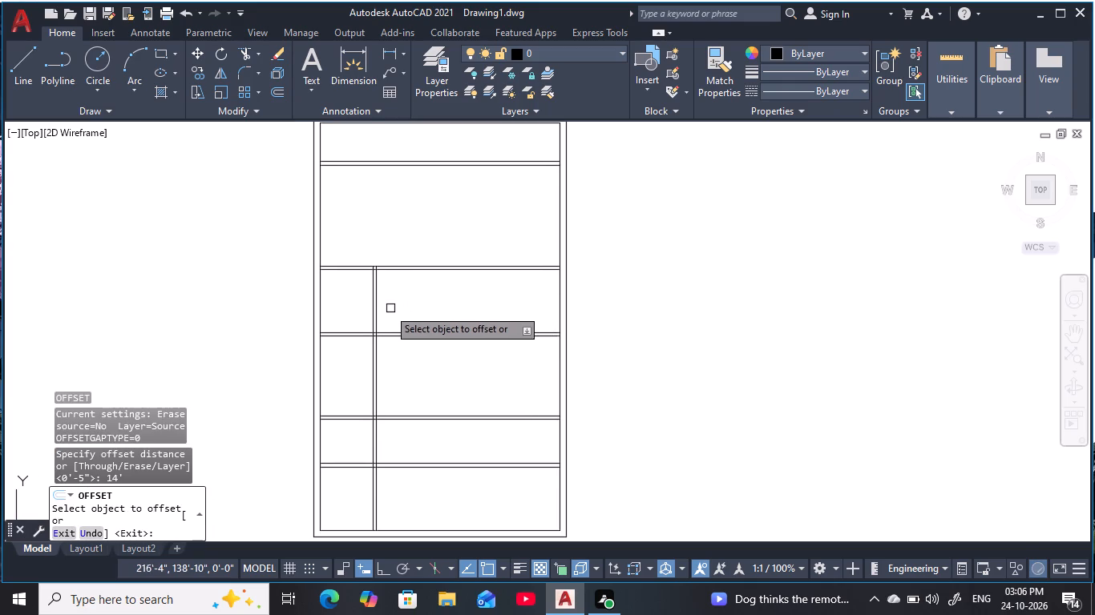
left_click(323, 223)
left_click(475, 218)
key("Escape")
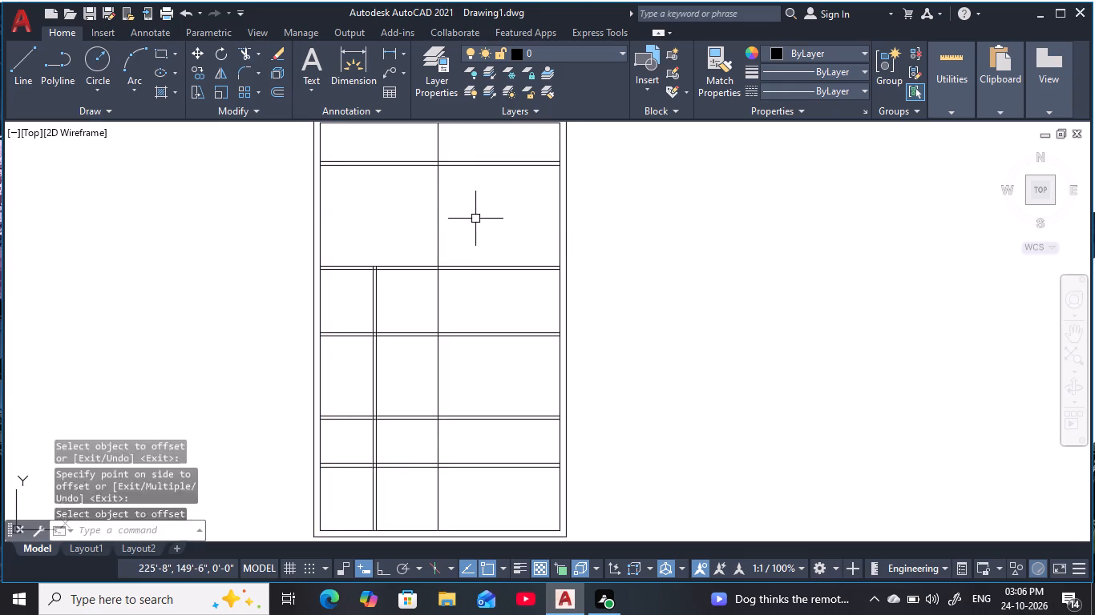
key("Escape")
Offset the new vertical line 5" to the right to form the second vertical partition wall.
middle_click_drag(475, 219, 464, 259)
key("Escape")
key("Escape")
type("o 5")
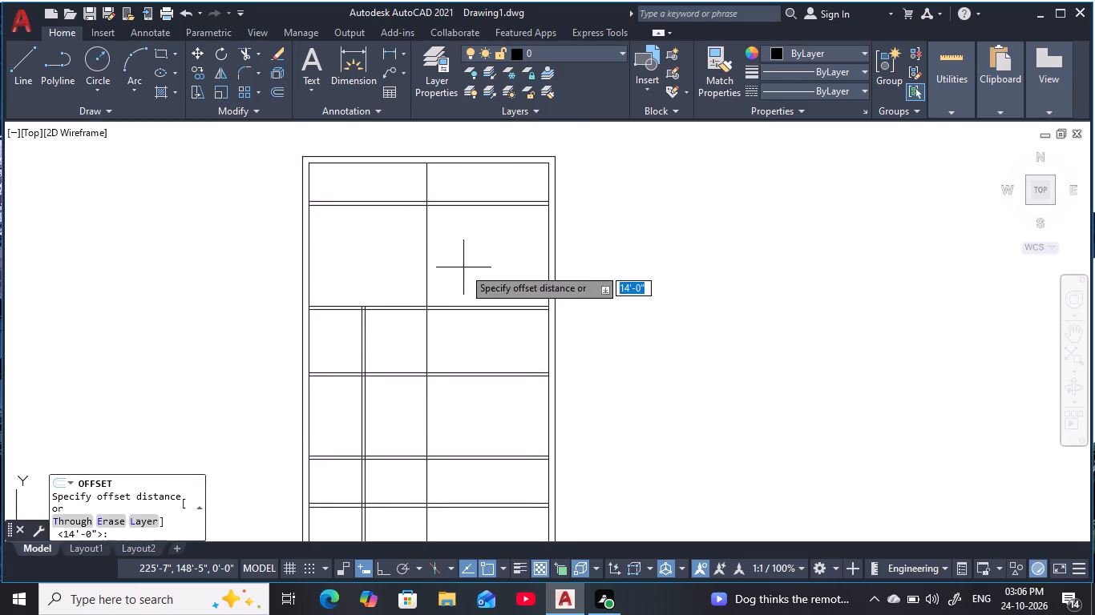
key("space")
left_click(426, 287)
left_click(493, 272)
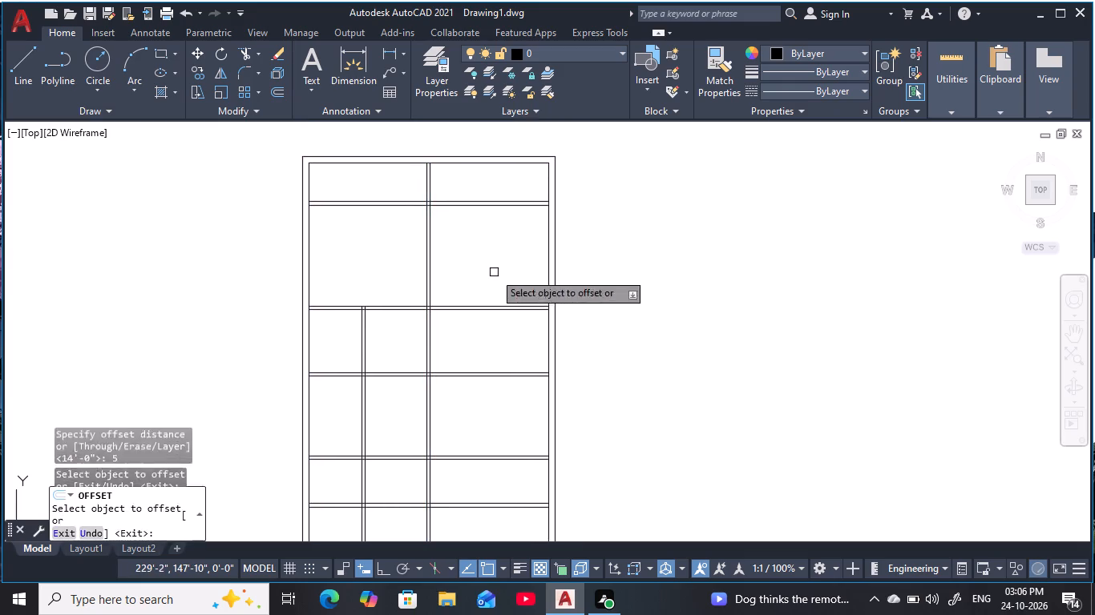
key("Escape")
key("Escape")
key("Escape")
key("Escape")
key("Escape")
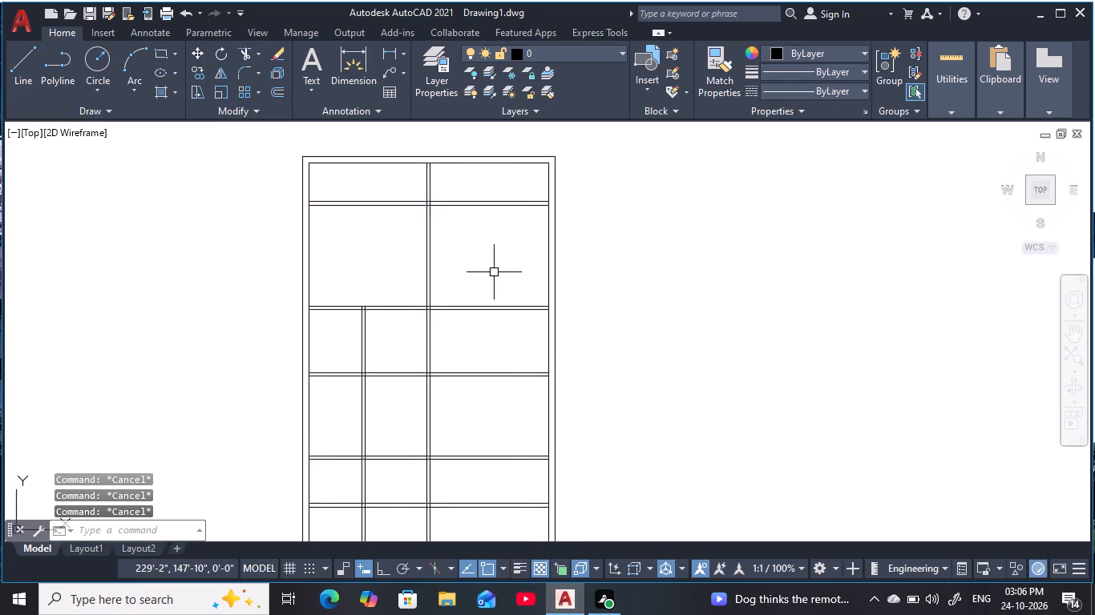
key("Escape")
key("Escape")
key("Escape")
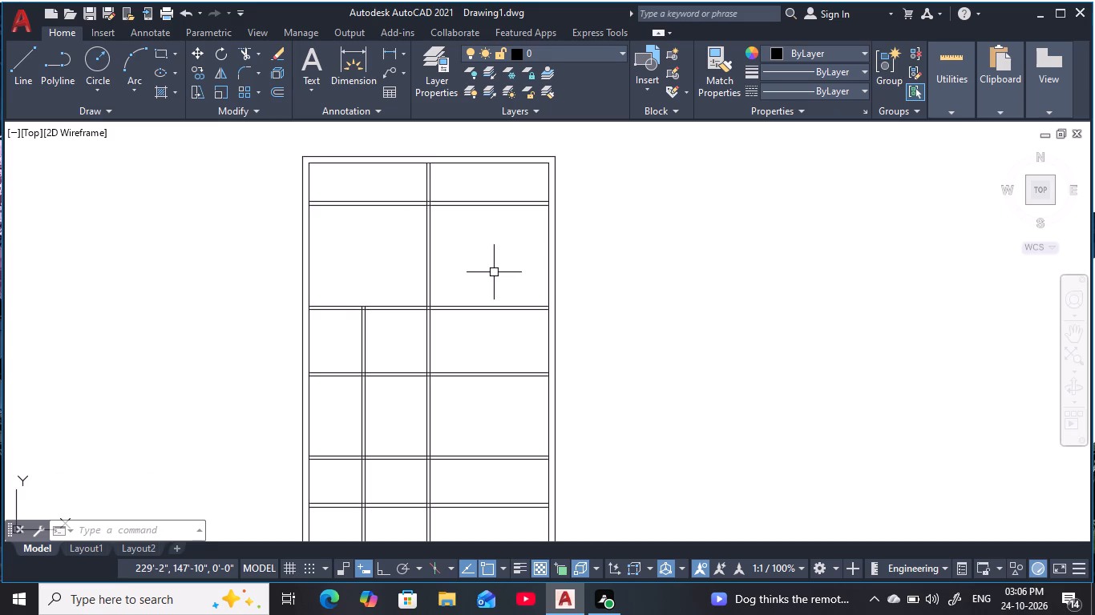
key("Escape")
key("Escape")
key("Escape")
key("Escape")
Trim the second vertical partition wall below the fifth horizontal wall and between the second and third horizontal walls.
middle_click_drag(461, 299, 468, 294)
key("Escape")
key("Escape")
key("Escape")
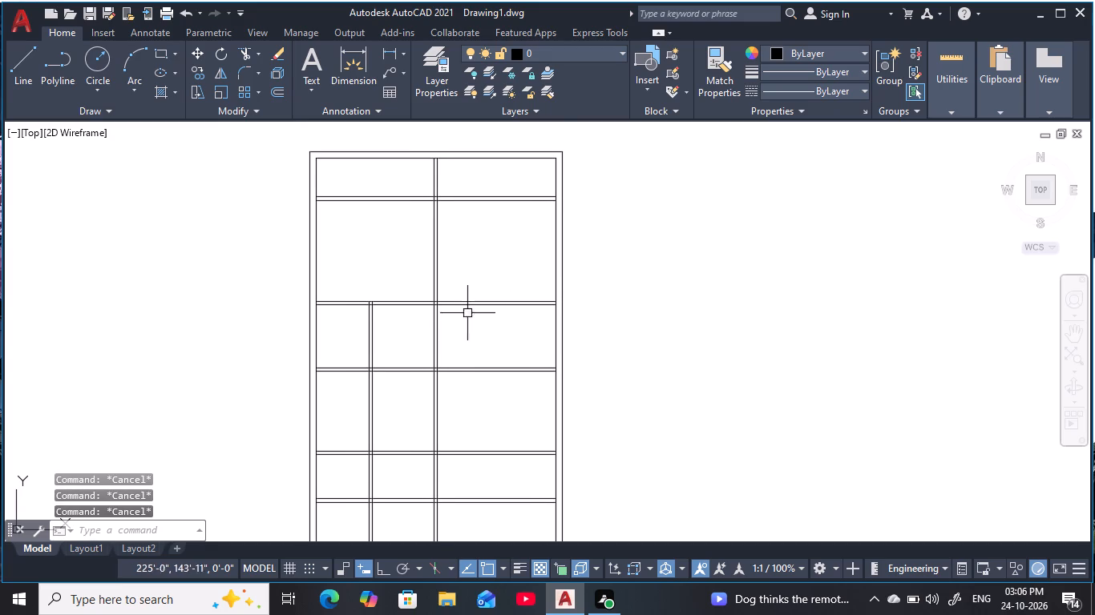
middle_click_drag(461, 359, 465, 300)
key("Escape")
key("Escape")
key("Escape")
key("Escape")
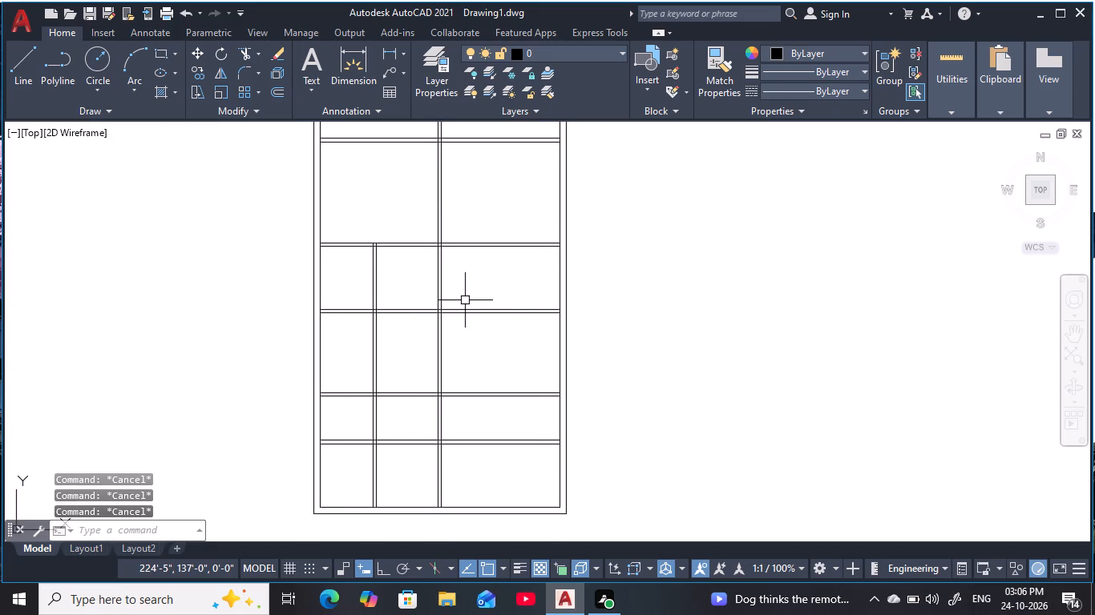
type("tr")
key("space")
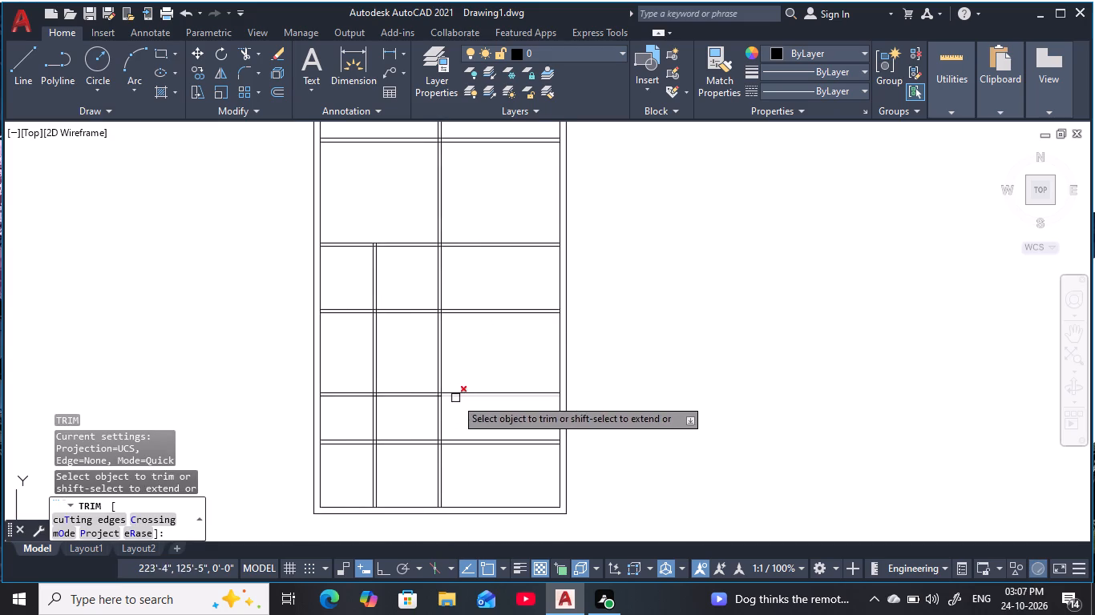
left_click_drag(457, 464, 416, 480)
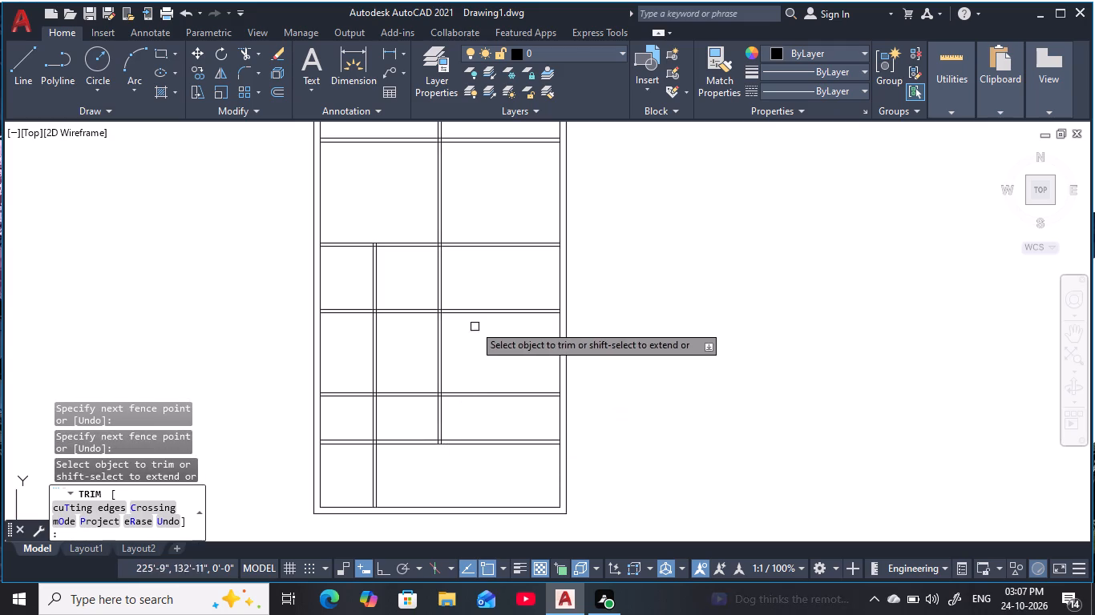
middle_click_drag(480, 287, 486, 345)
left_click_drag(472, 323, 413, 338)
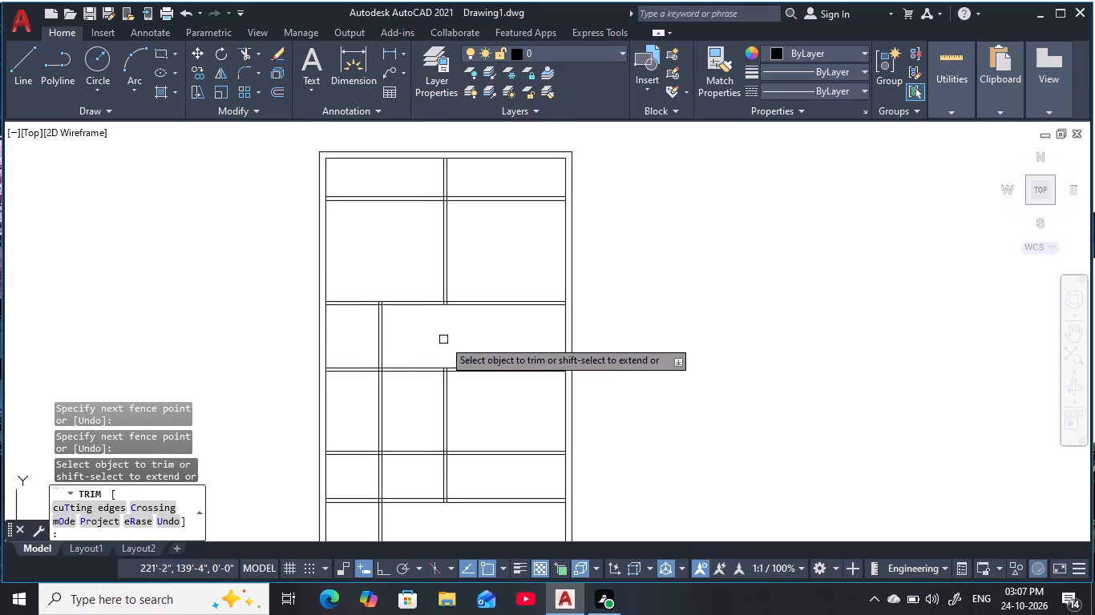
key("Escape")
key("Escape")
key("Escape")
Erase the leftover segment of the second vertical wall between the third and fifth horizontal partition walls.
left_click(478, 421)
left_click(402, 415)
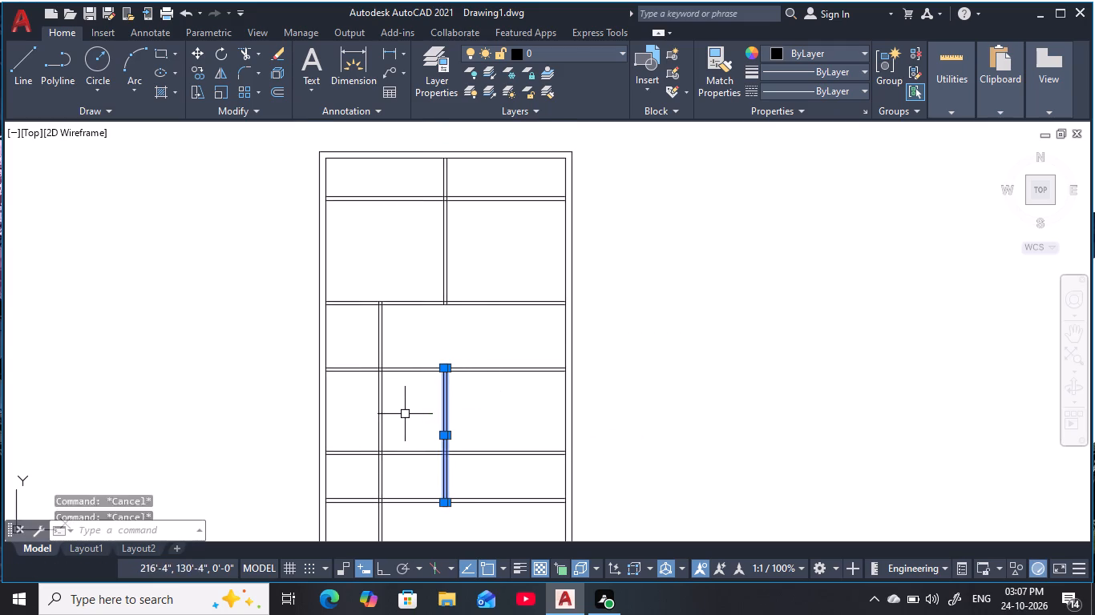
type("e")
key("space")
key("Escape")
key("Escape")
key("Escape")
Trim both lines of the first vertical partition wall below the fifth horizontal partition wall.
middle_click_drag(422, 414, 453, 391)
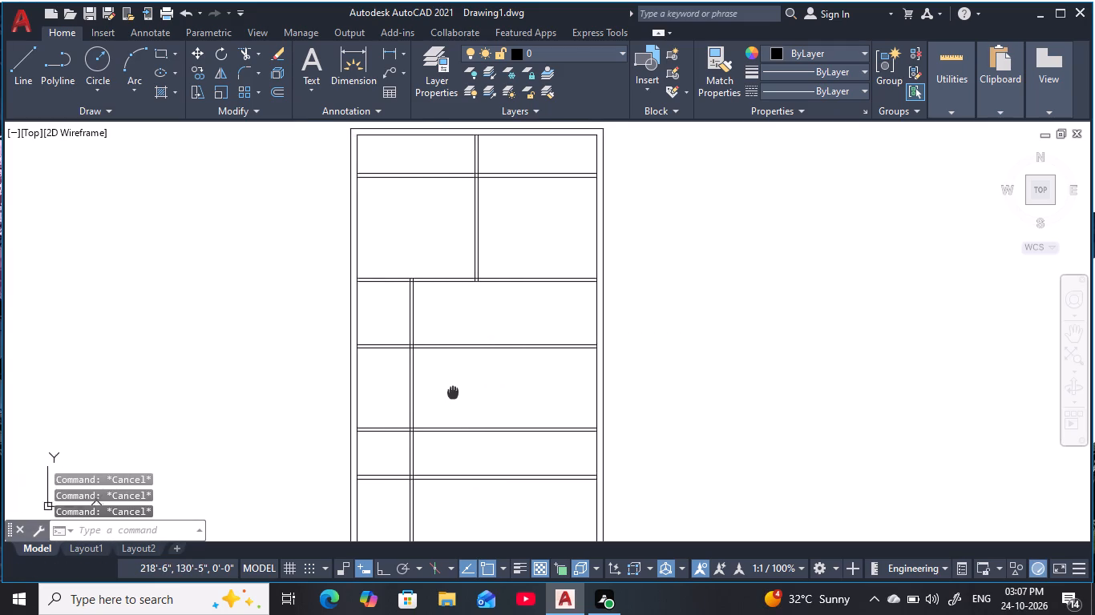
middle_click_drag(453, 391, 471, 363)
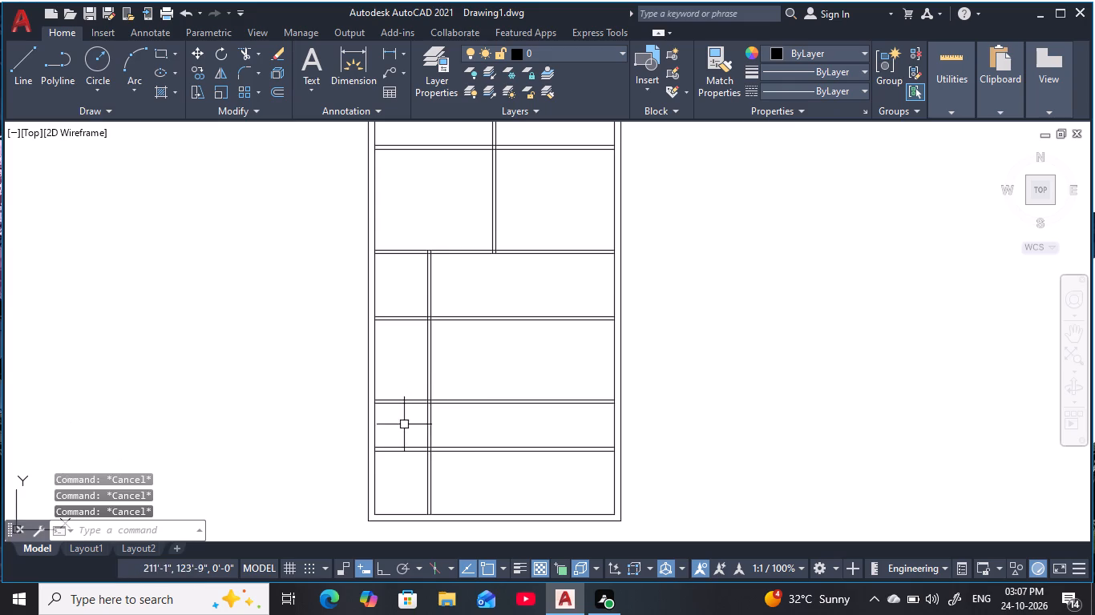
type("tr")
key("space")
left_click(460, 481)
left_click(405, 465)
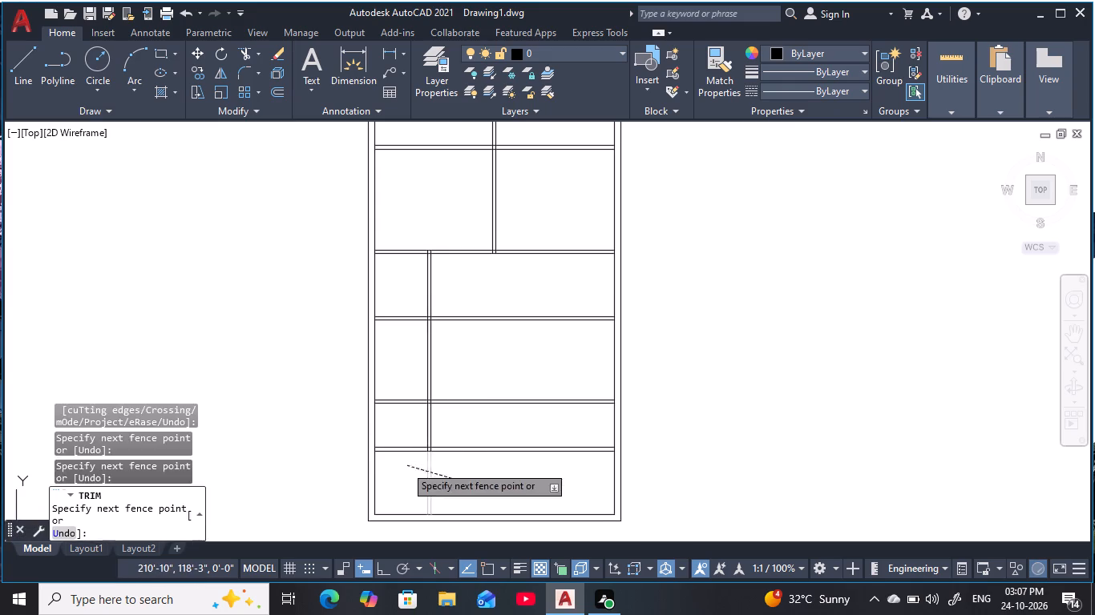
key("Escape")
key("Escape")
key("Escape")
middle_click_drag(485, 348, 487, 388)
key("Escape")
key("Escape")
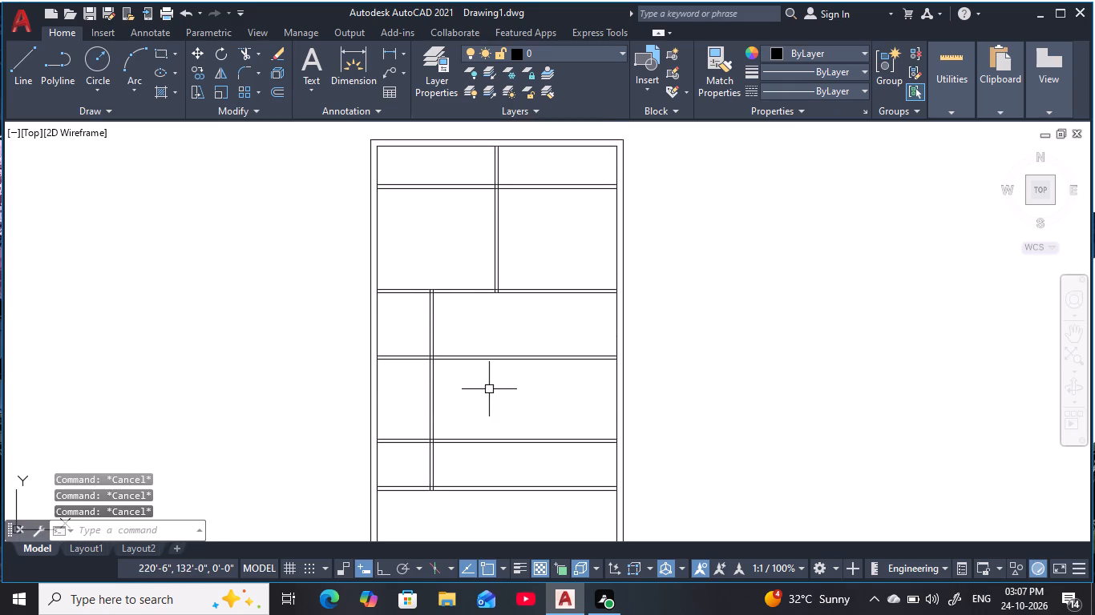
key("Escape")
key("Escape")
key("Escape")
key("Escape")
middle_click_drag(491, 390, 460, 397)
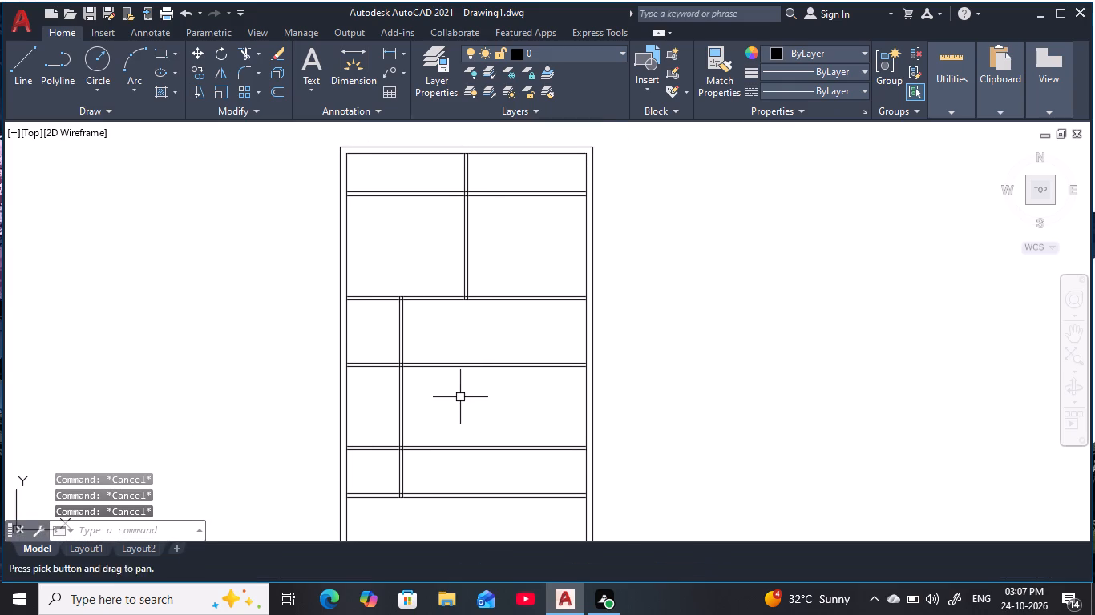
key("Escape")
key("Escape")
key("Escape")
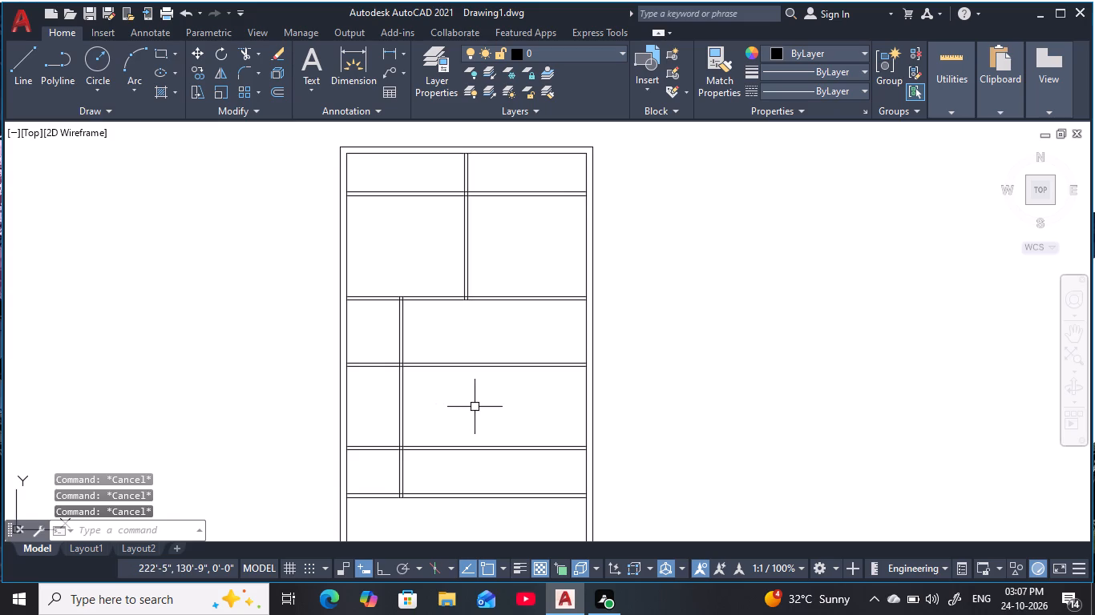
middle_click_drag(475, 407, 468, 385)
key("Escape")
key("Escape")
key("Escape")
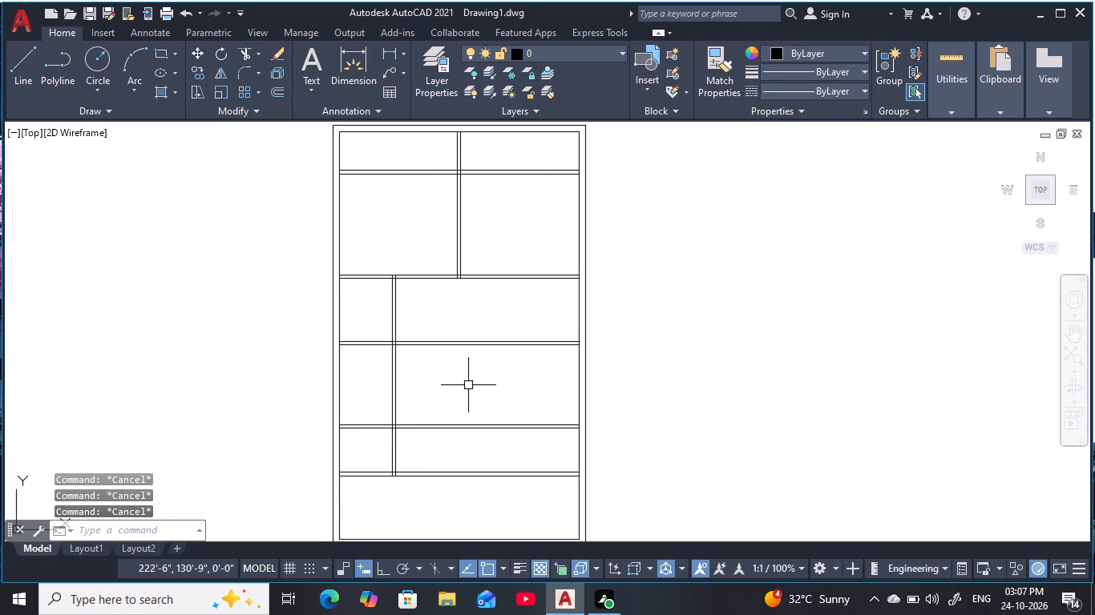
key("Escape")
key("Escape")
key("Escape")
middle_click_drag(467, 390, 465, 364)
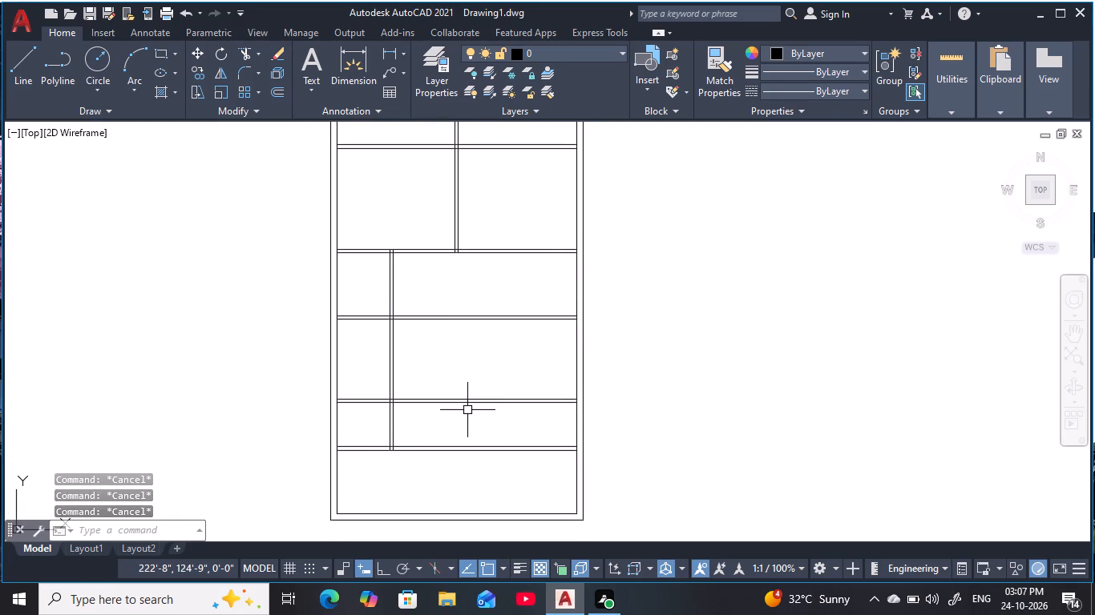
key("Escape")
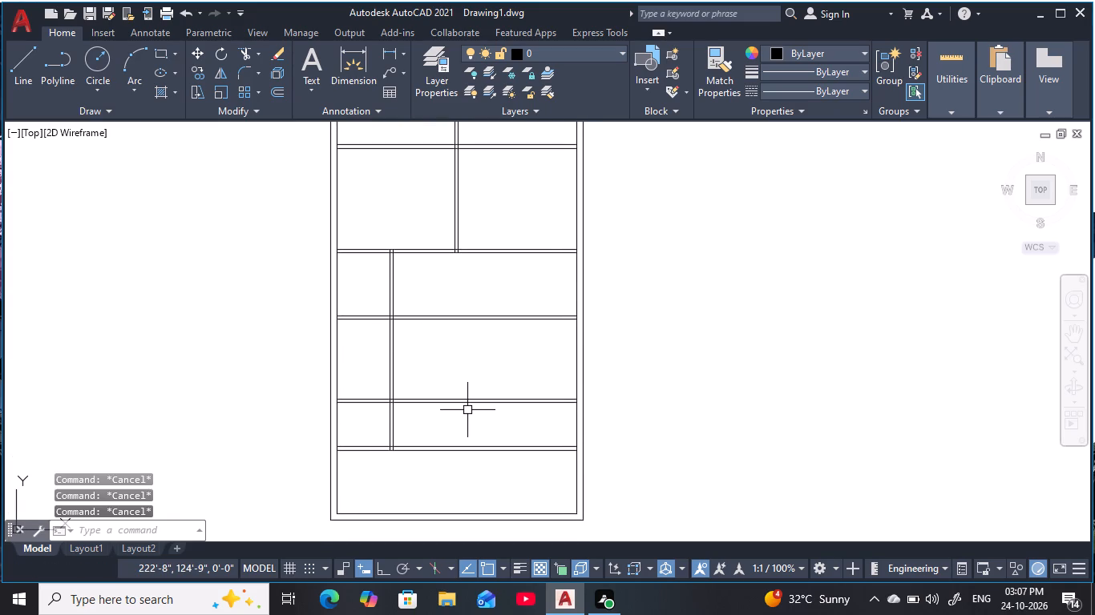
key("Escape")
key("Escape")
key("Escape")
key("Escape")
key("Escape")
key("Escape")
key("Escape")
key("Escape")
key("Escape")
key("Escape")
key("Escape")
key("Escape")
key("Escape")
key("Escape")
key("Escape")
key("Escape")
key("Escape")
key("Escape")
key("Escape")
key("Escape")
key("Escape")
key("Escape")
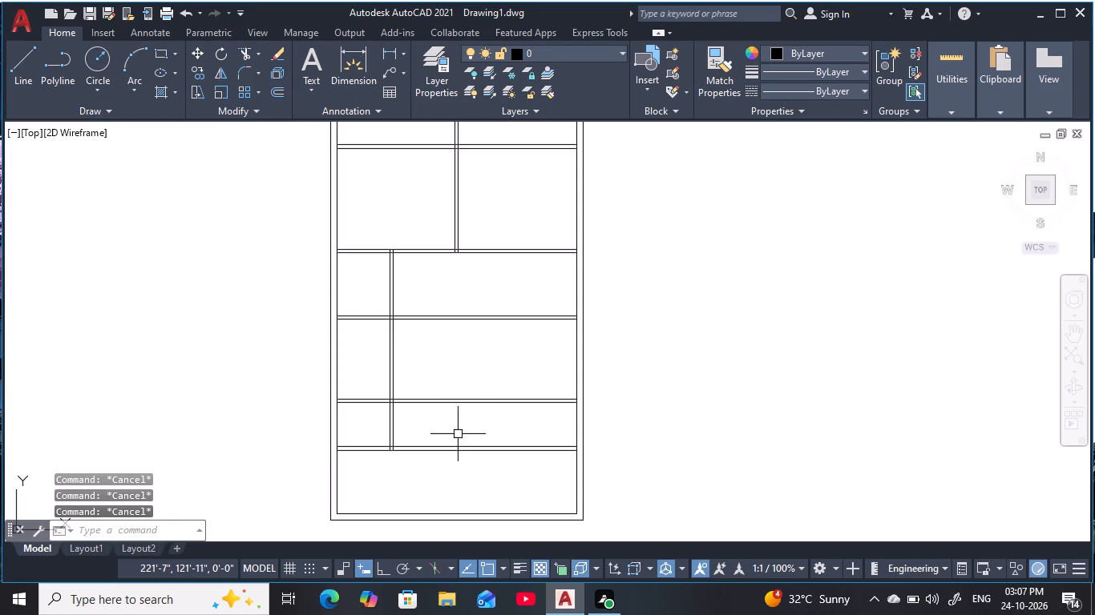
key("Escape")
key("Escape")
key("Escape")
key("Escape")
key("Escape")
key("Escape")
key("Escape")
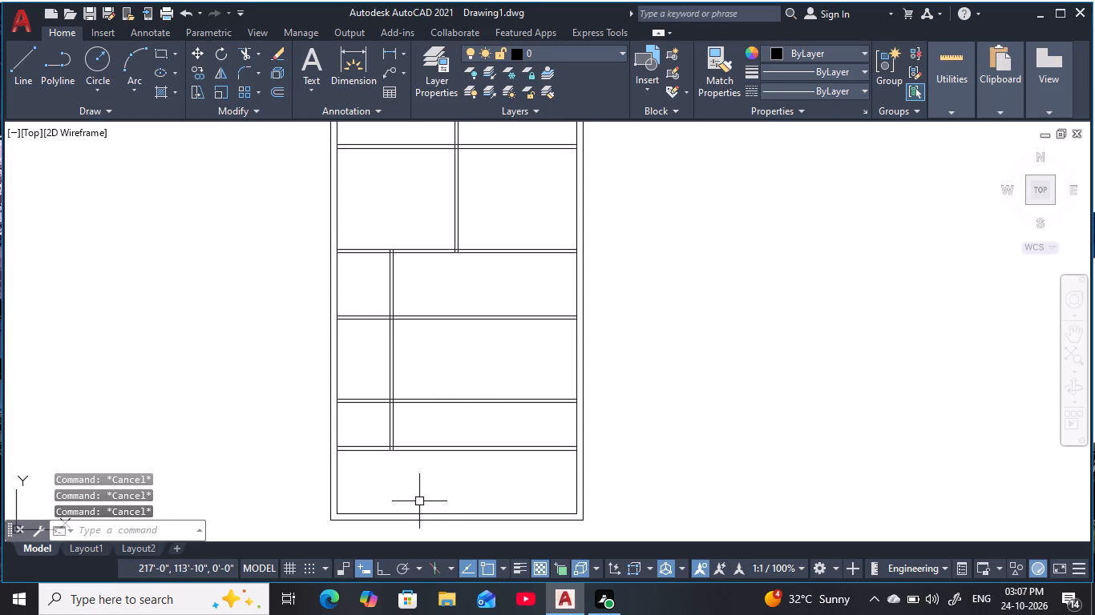
Erase the lower line of the fifth horizontal partition wall.
middle_click_drag(418, 498, 434, 469)
scroll(424, 427, "up", 1)
middle_click_drag(424, 427, 422, 419)
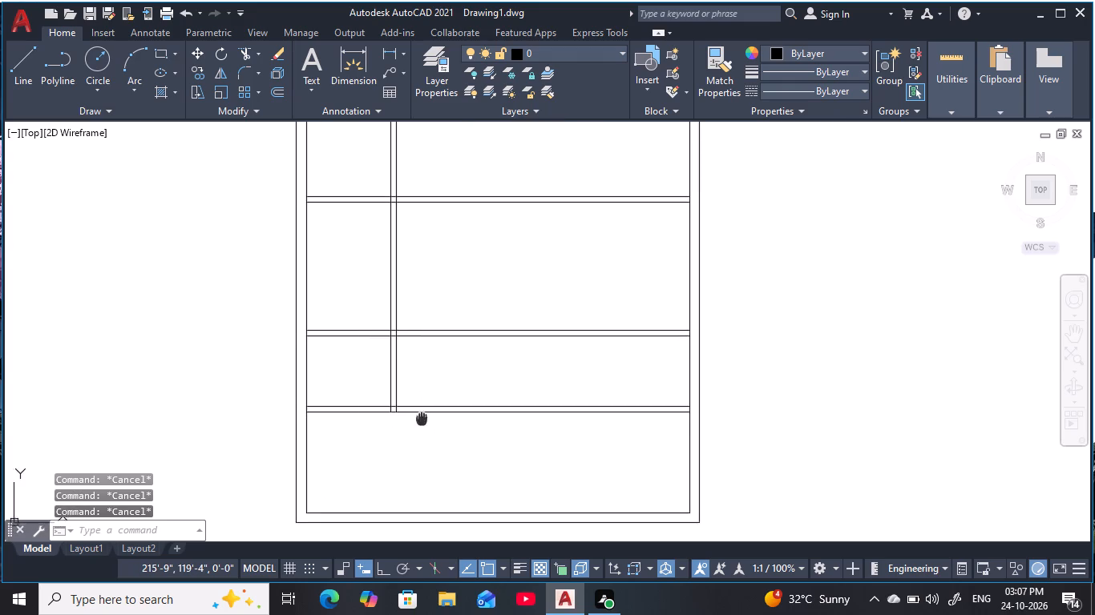
middle_click_drag(422, 419, 421, 416)
key("Escape")
key("Escape")
key("Escape")
left_click(421, 412)
type("e")
key("space")
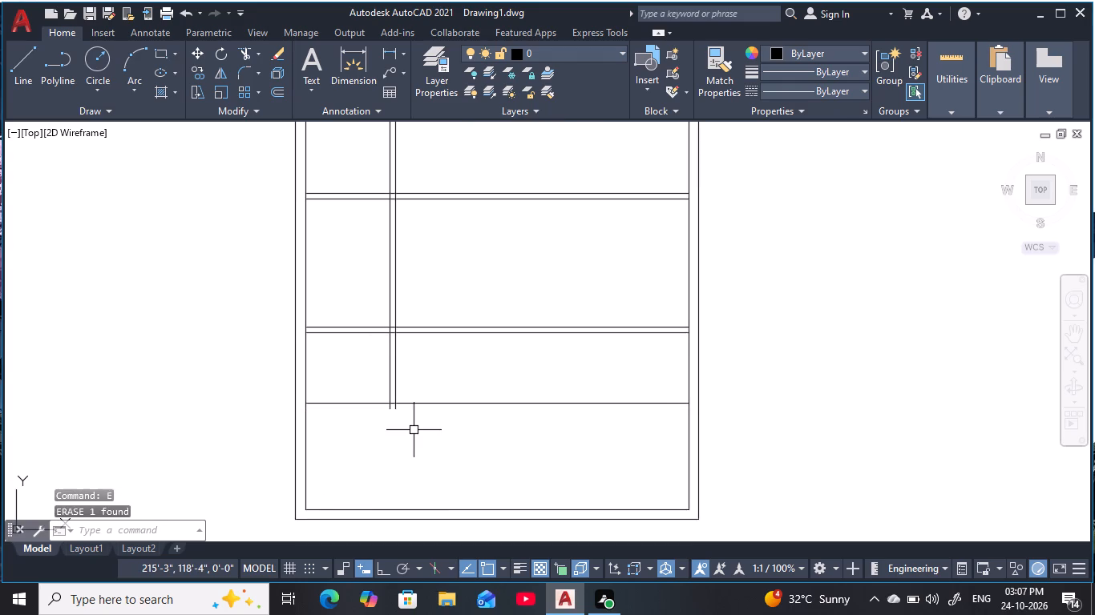
Offset the remaining line of the fifth horizontal wall 9" downward to make it a 9" thick wall.
key("Escape")
key("Escape")
type("o")
key("space")
type("9")
key("space")
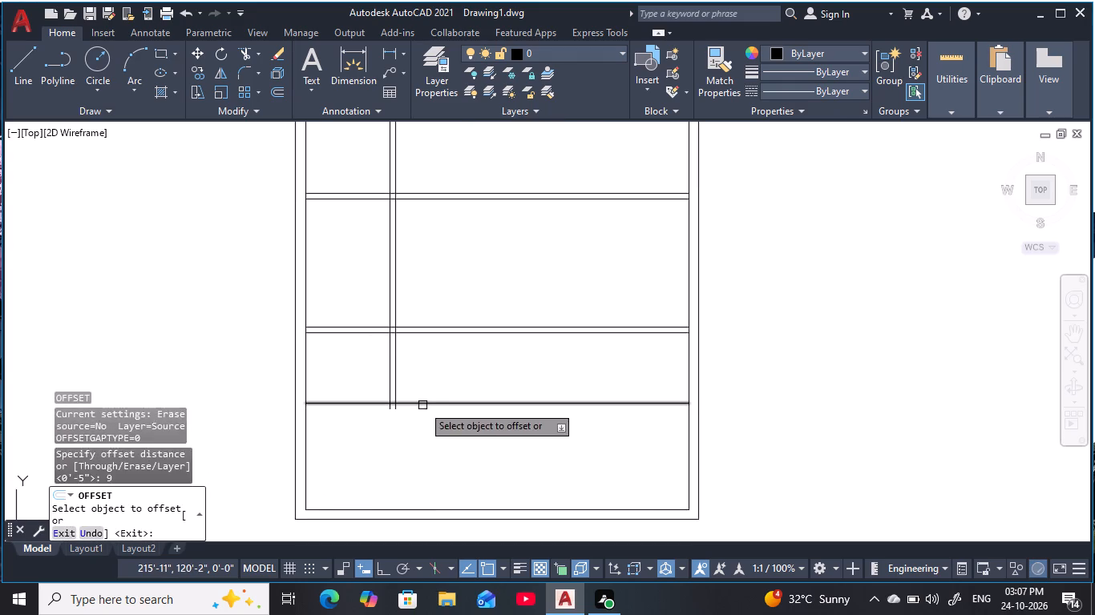
left_click(422, 405)
left_click(423, 428)
key("Escape")
key("Escape")
key("Escape")
Extend both lines of the first vertical partition wall down to the new lower line of the fifth horizontal wall.
type("ex")
key("space")
left_click(438, 371)
left_click(374, 380)
key("Escape")
key("Escape")
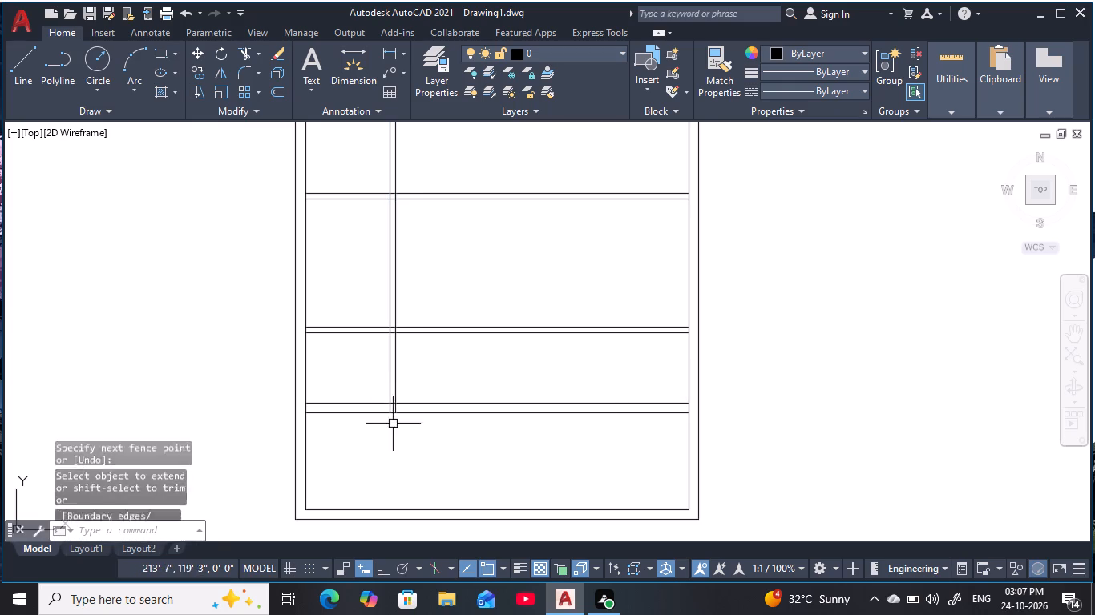
key("Escape")
Start another Offset for the next wall line.
middle_click_drag(403, 441, 409, 427)
key("Escape")
key("Escape")
key("Escape")
key("Escape")
key("Escape")
key("Escape")
key("Escape")
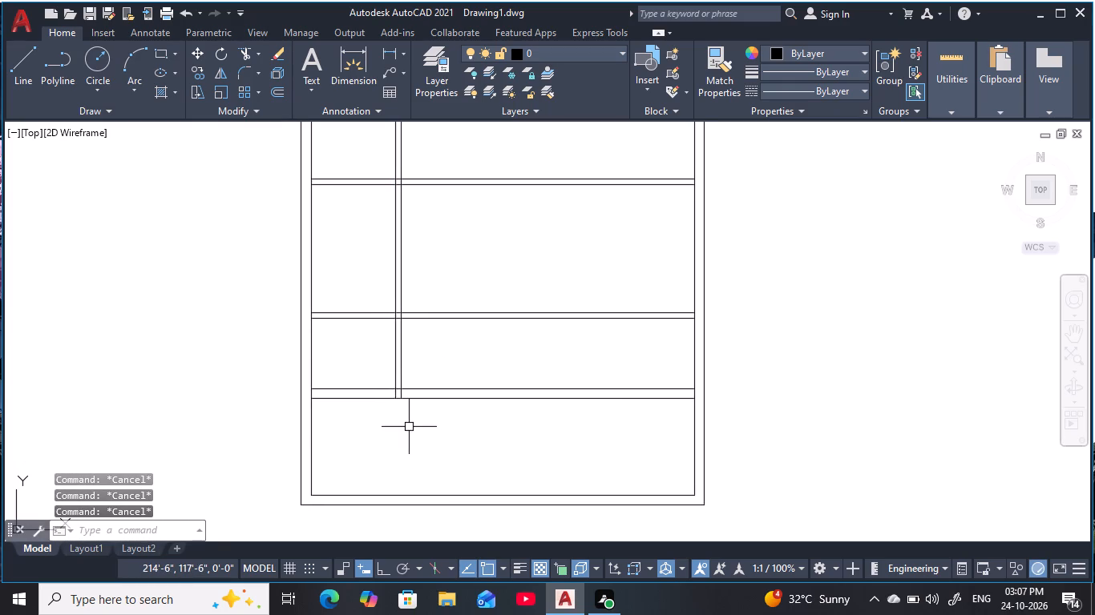
key("Escape")
key("Escape")
key("Escape")
key("Escape")
key("o")
key("space")
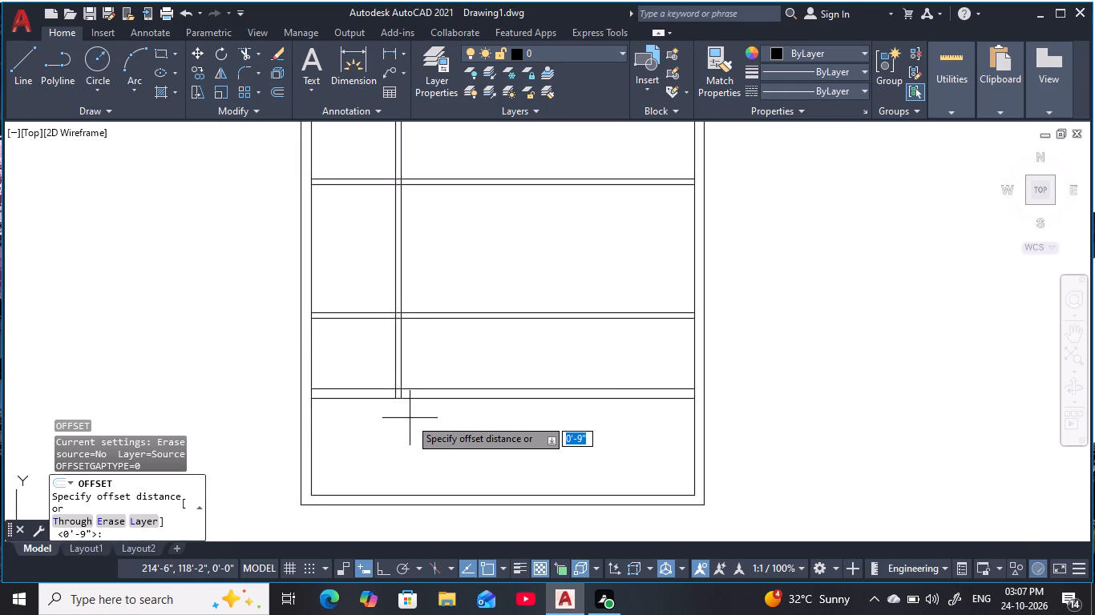
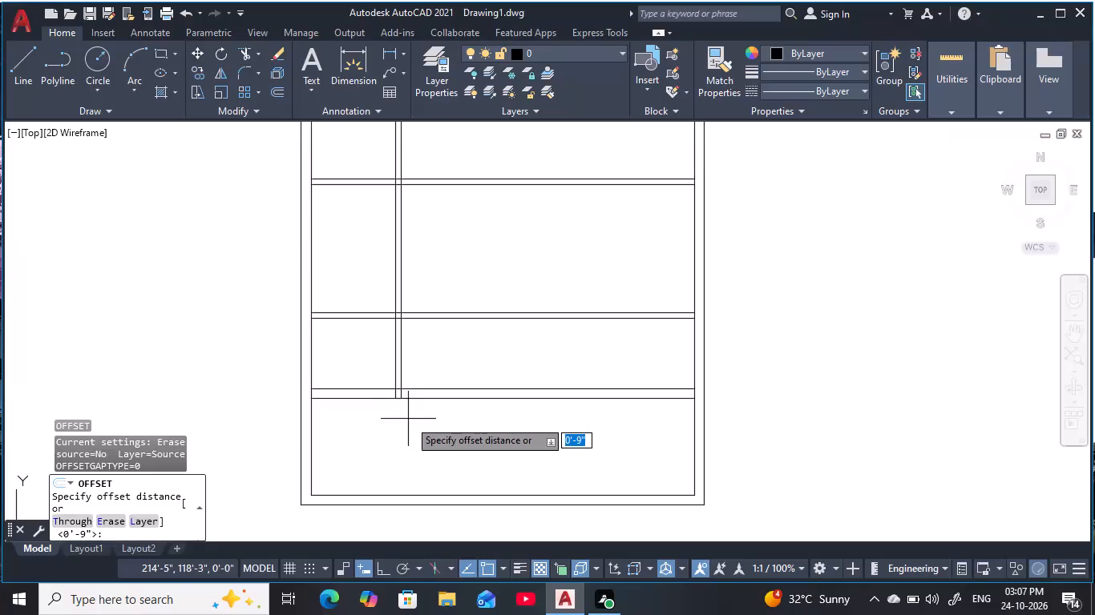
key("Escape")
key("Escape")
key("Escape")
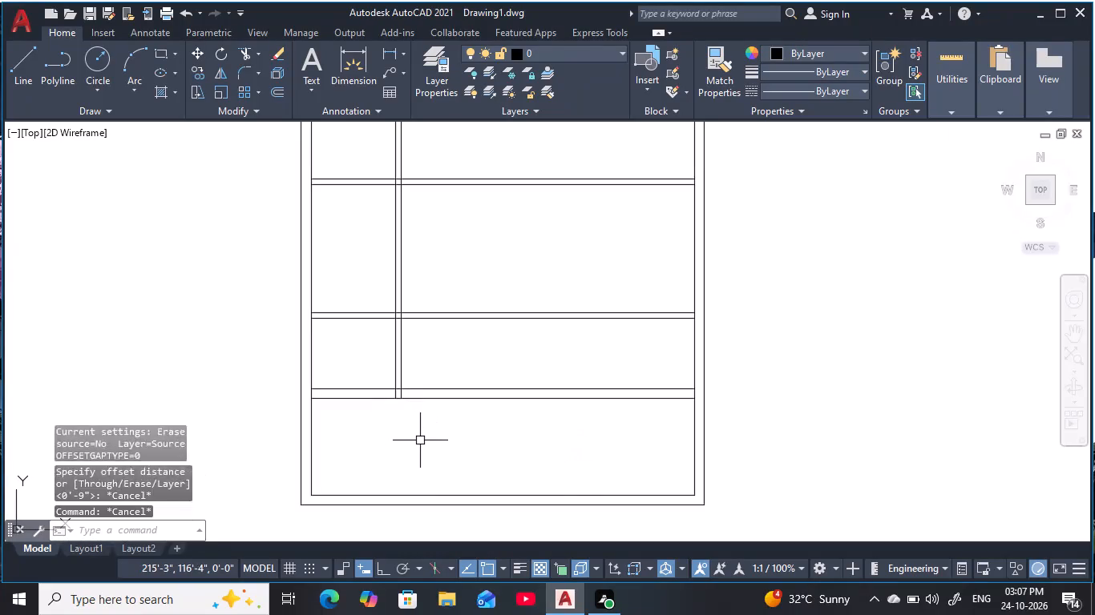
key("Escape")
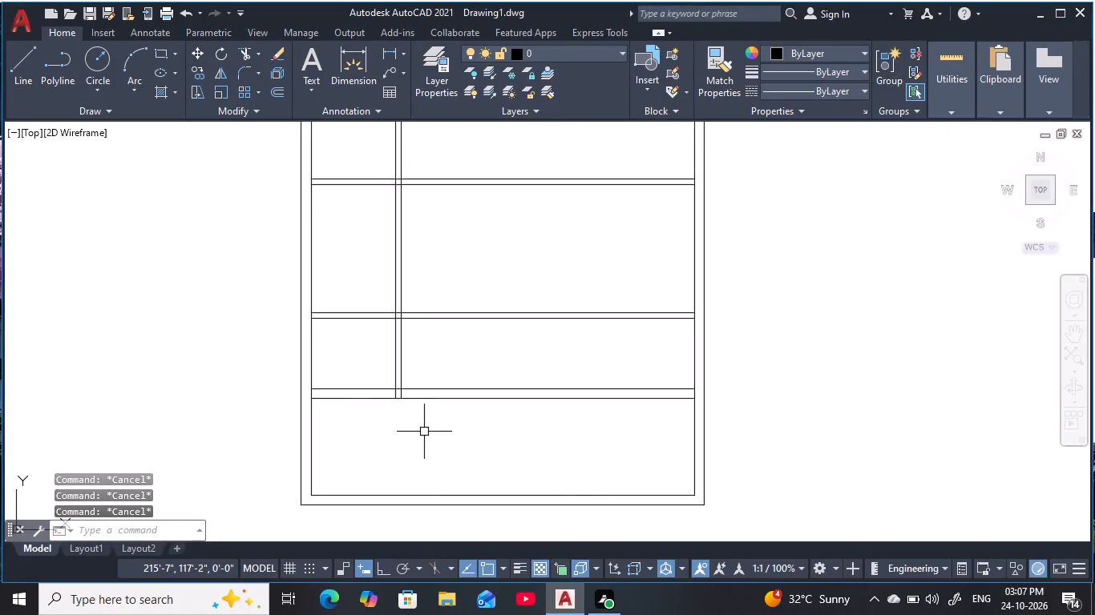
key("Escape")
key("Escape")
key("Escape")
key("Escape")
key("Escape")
Offset the right line of the first vertical partition wall 10'6" to the right.
middle_click_drag(465, 382, 442, 408)
key("Escape")
key("Escape")
key("Escape")
type("o")
key("space")
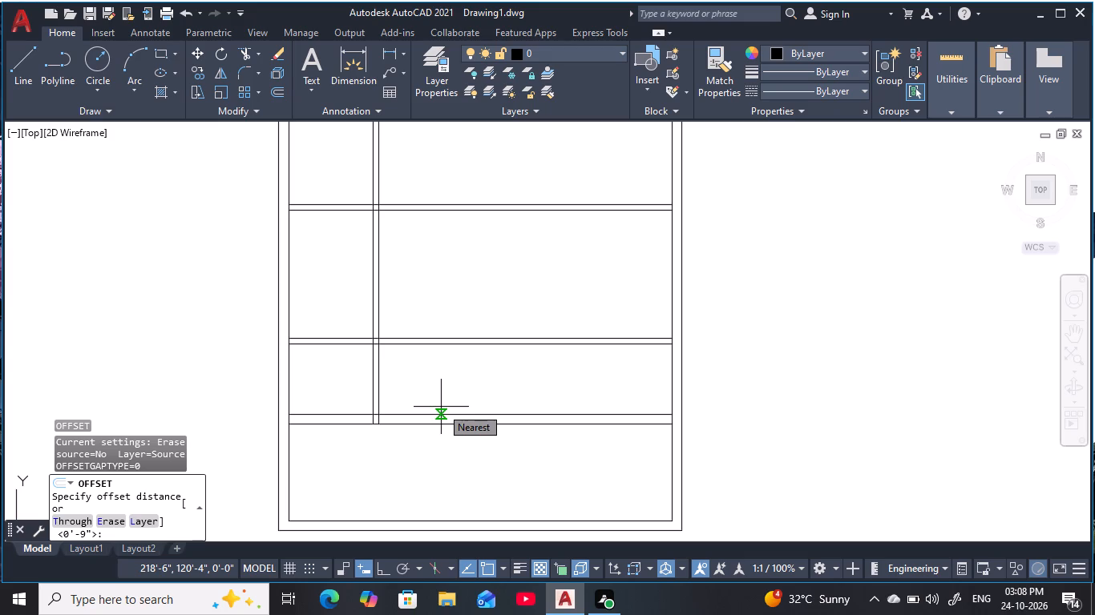
key("1")
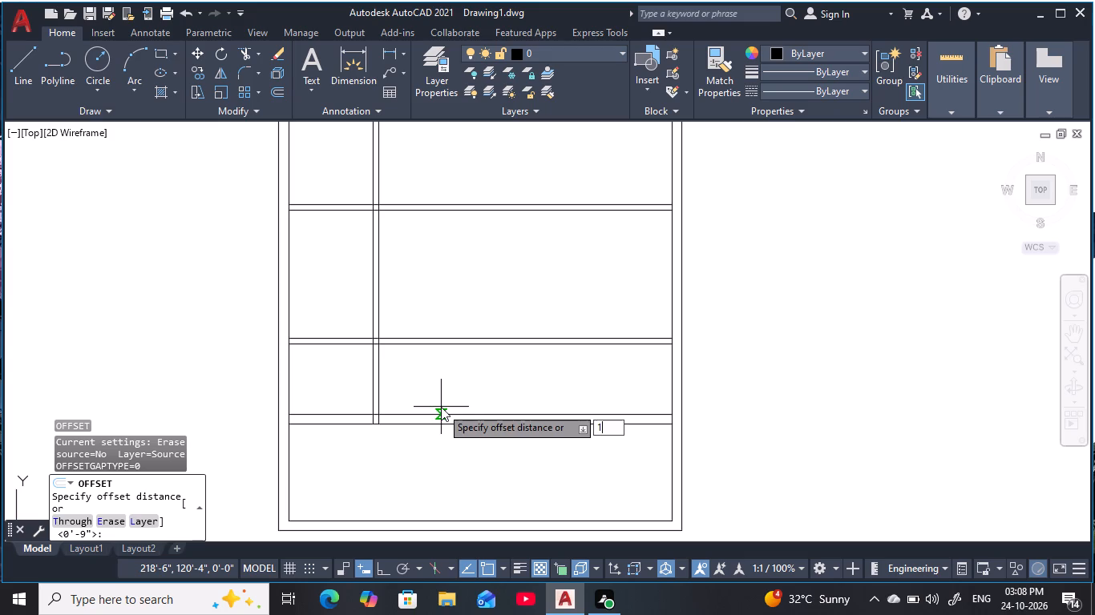
type("0'")
type("6")
key("space")
left_click(379, 384)
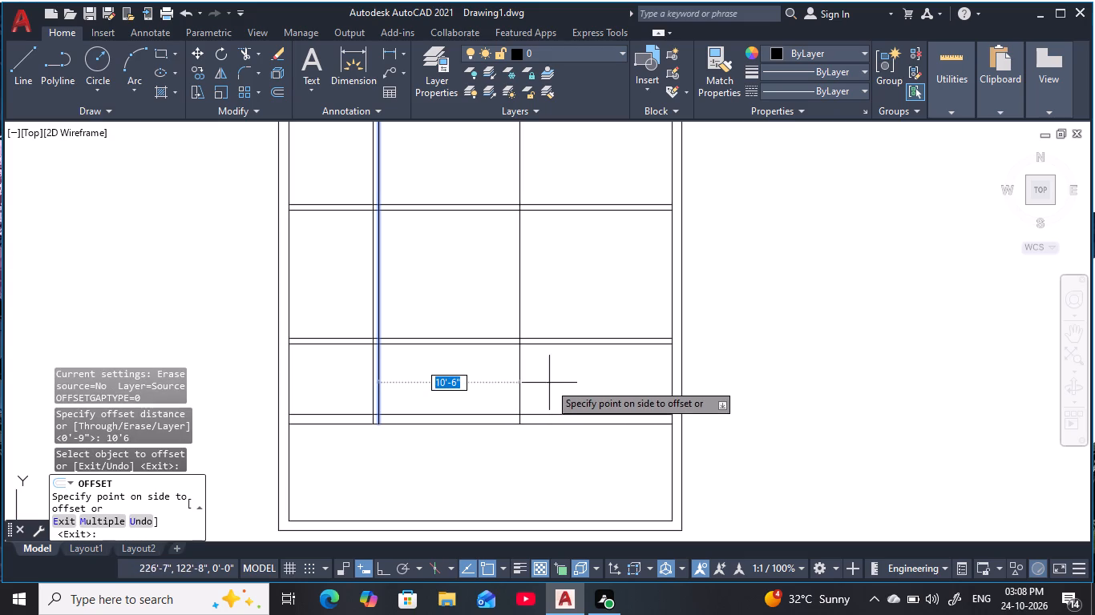
left_click(576, 376)
key("Escape")
key("Escape")
key("Escape")
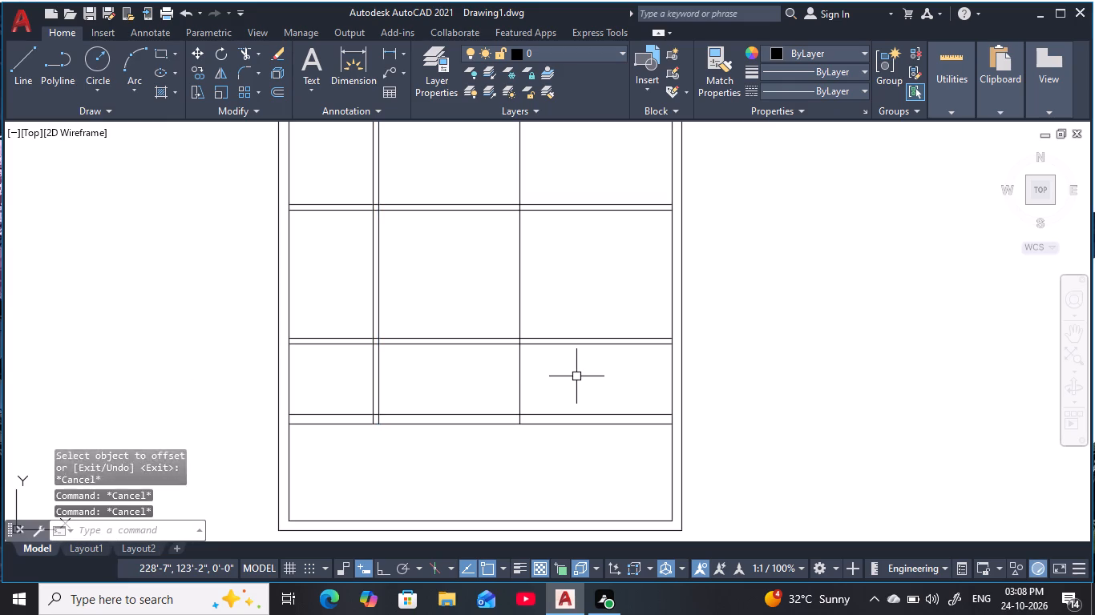
key("Escape")
key("Escape")
Offset the new vertical line 9" to the right to form a second, 9" thick vertical wall.
type("o 9")
key("space")
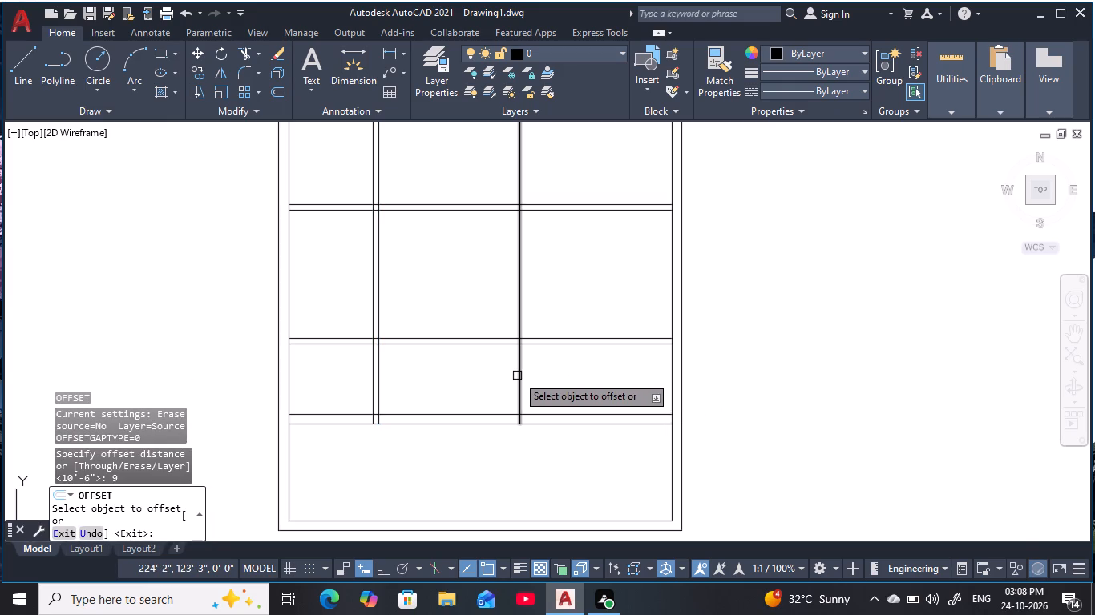
left_click(518, 376)
left_click(594, 372)
key("Escape")
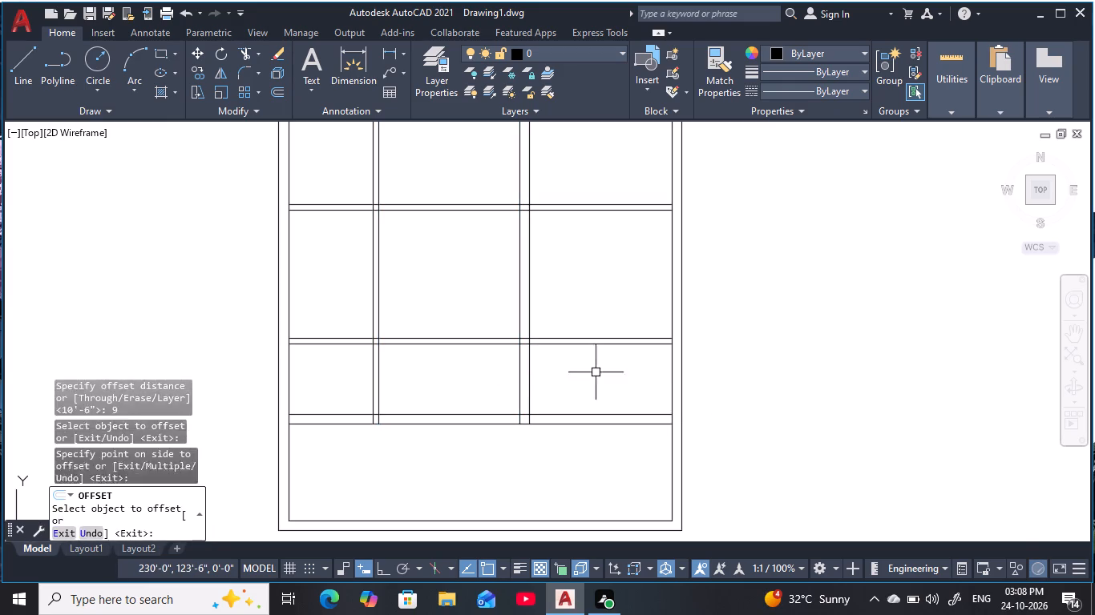
key("Escape")
key("Escape")
Trim both lines of the new 9" vertical wall between the second and third horizontal walls.
middle_click_drag(574, 305, 552, 352)
key("Escape")
key("Escape")
key("Escape")
key("Escape")
key("Escape")
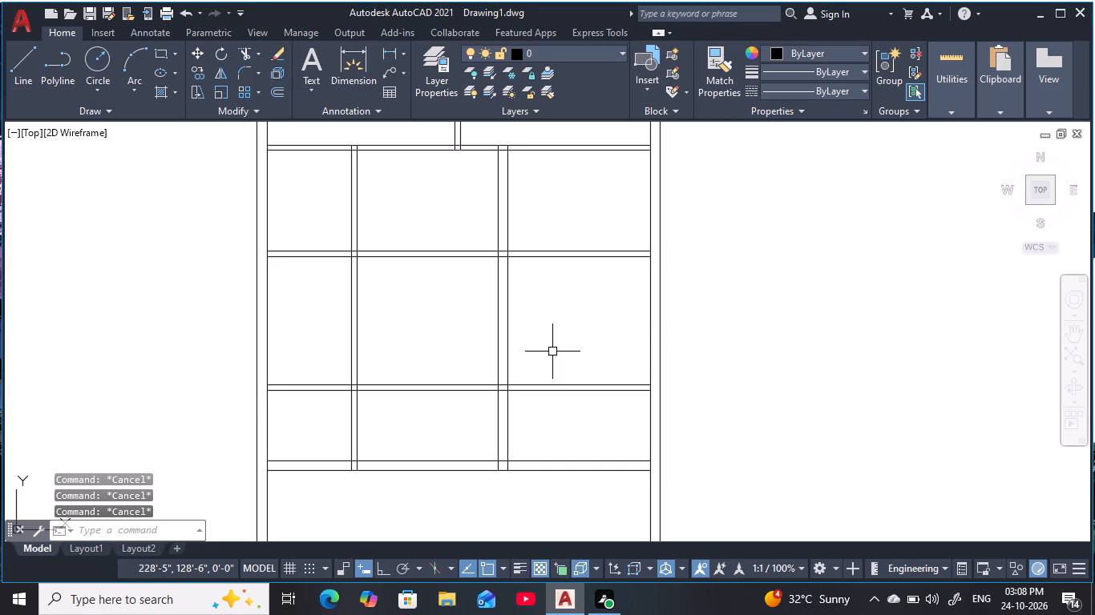
type("tr")
key("space")
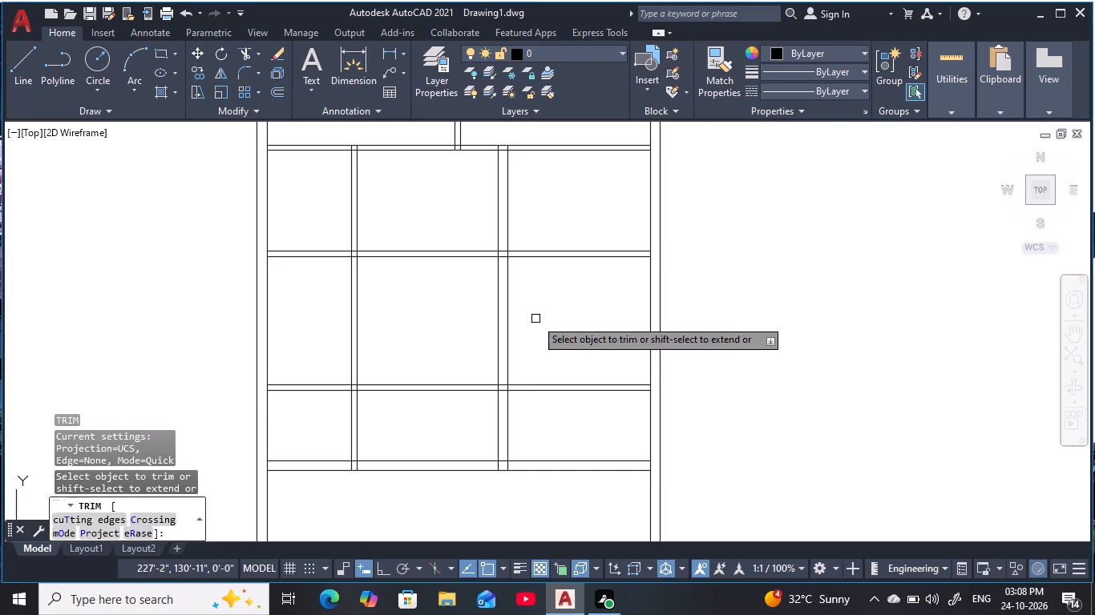
left_click(534, 198)
left_click(457, 200)
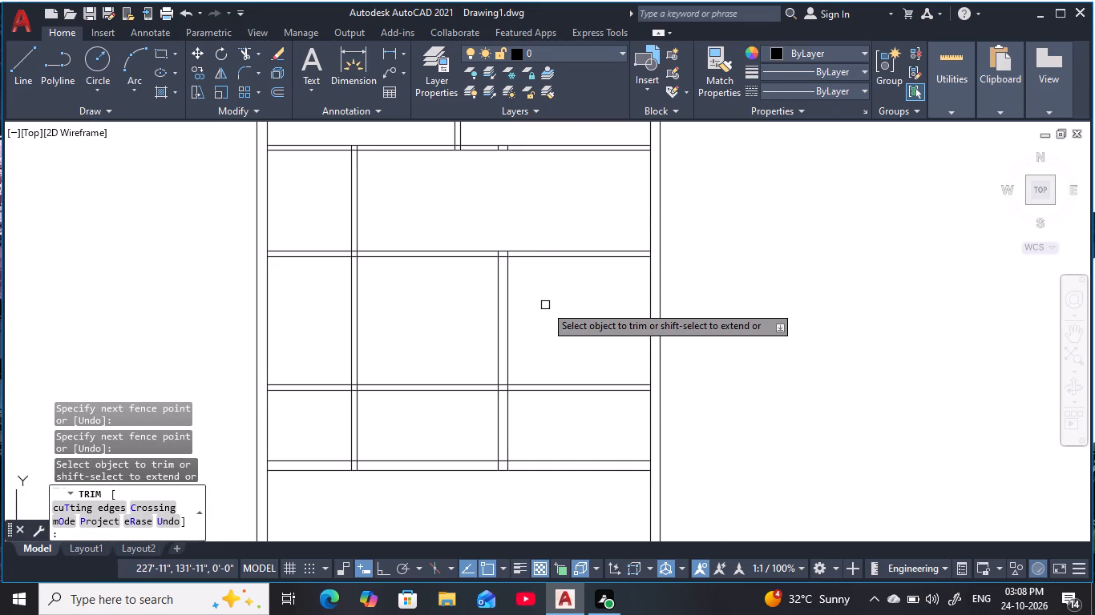
Trim the third horizontal wall on both sides of the 9" vertical wall, keeping its part left of the first vertical wall.
middle_click_drag(543, 275, 524, 333)
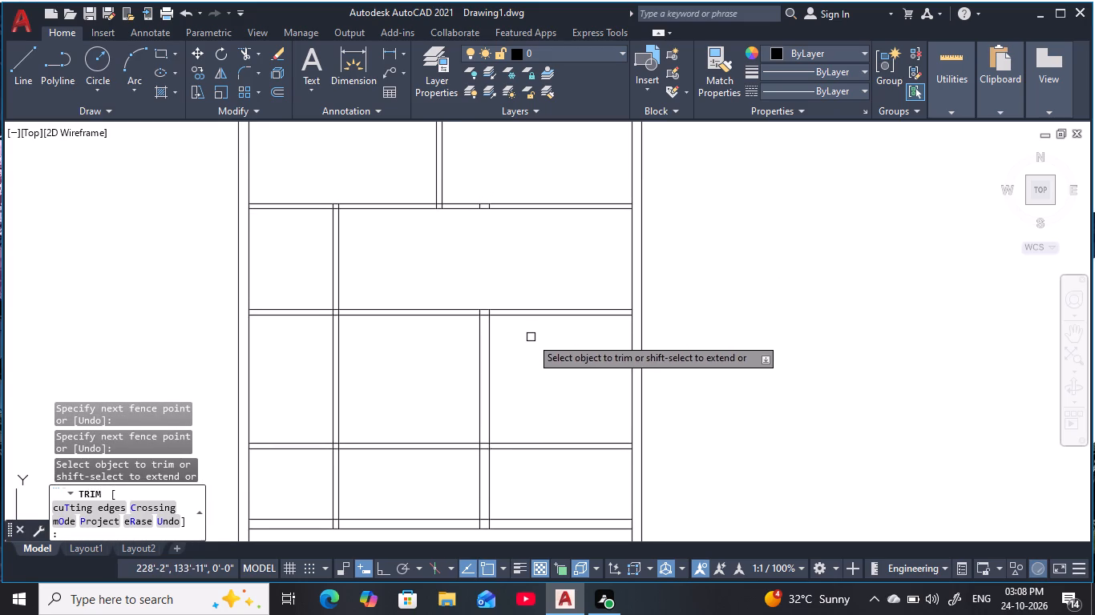
left_click(531, 337)
left_click(518, 278)
left_click(422, 371)
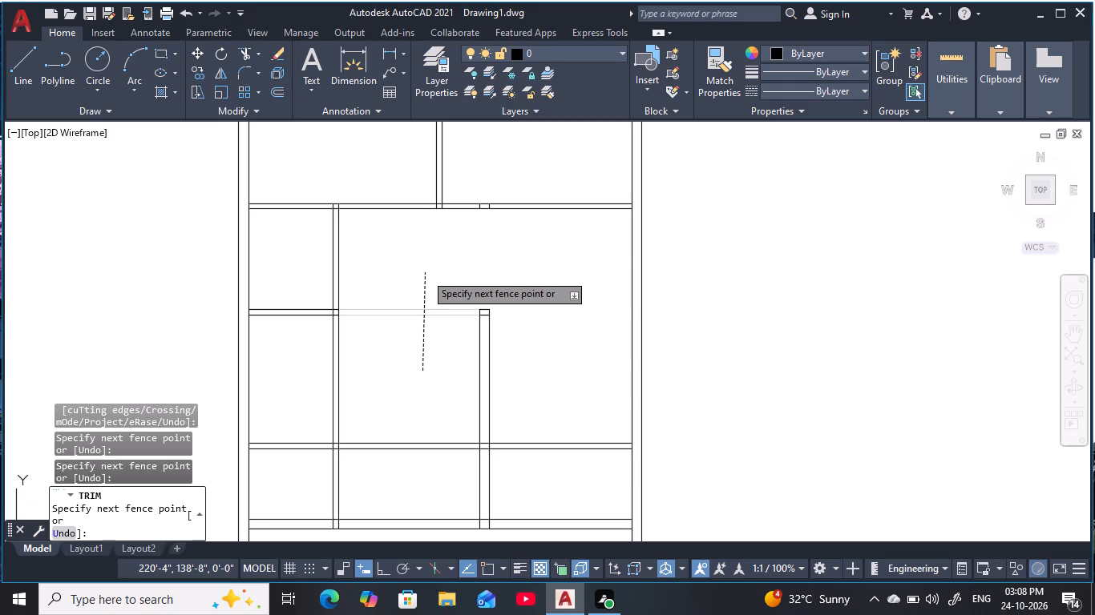
left_click(425, 273)
middle_click(524, 356)
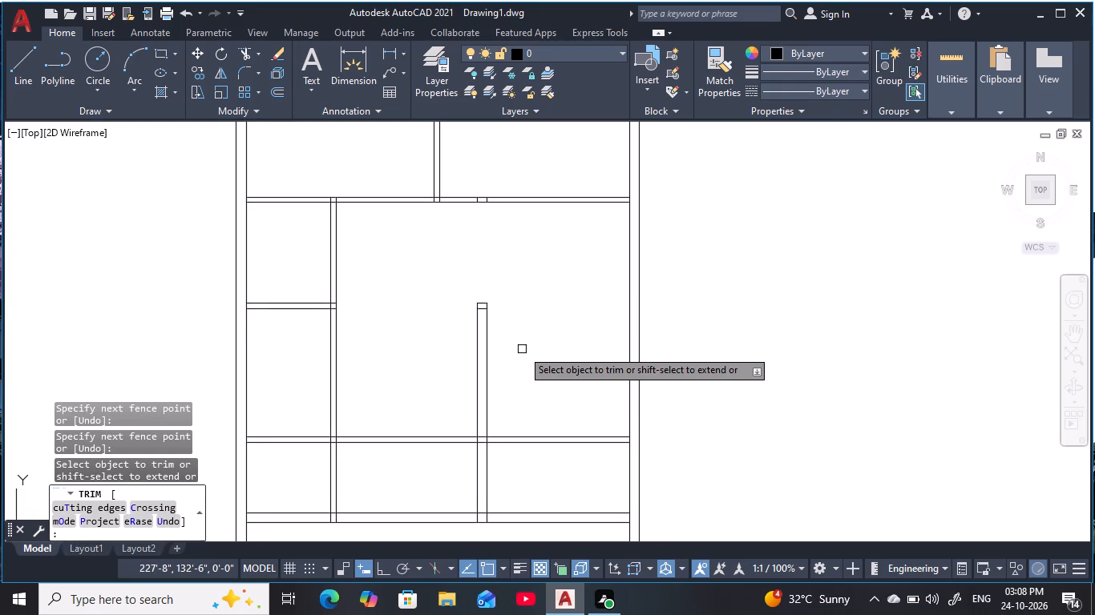
middle_click_drag(529, 365, 512, 370)
key("Escape")
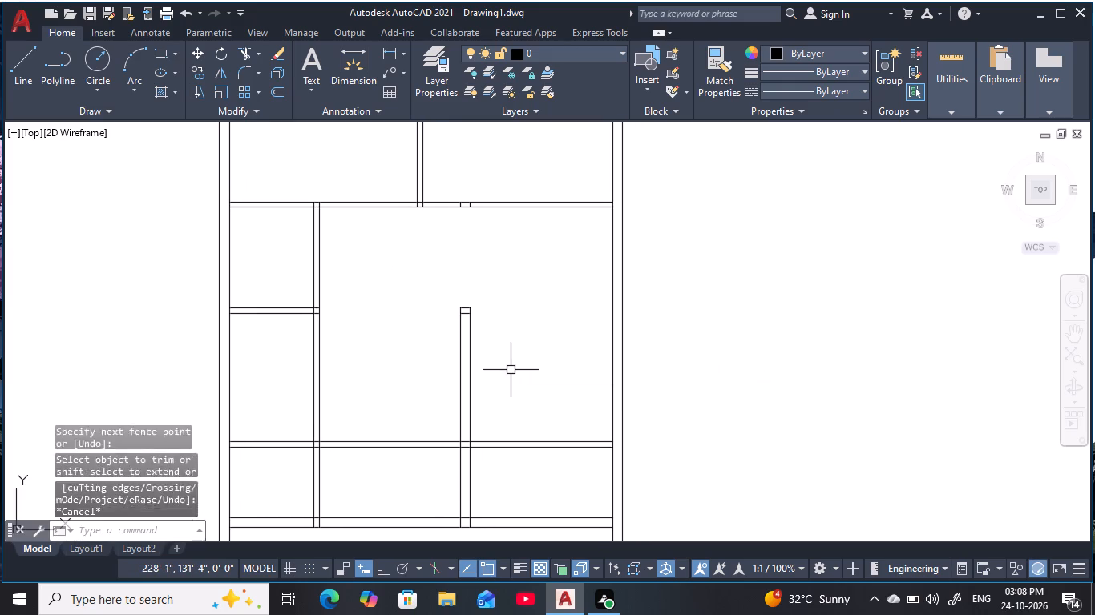
key("Escape")
key("Escape")
key("Escape")
key("Escape")
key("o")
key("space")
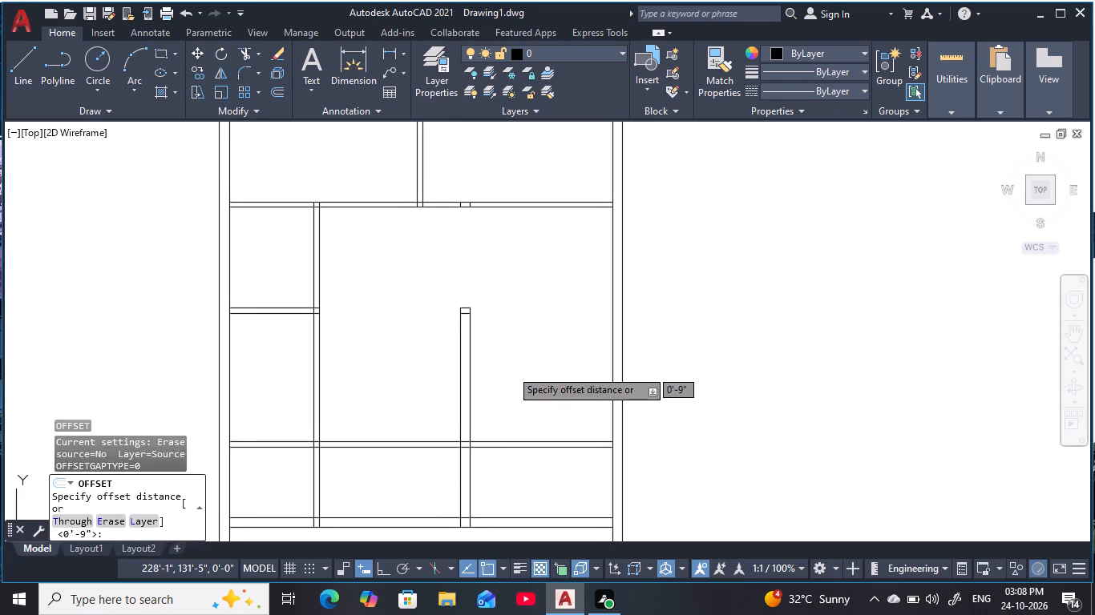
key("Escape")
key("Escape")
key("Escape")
Offset the upper line of the fifth horizontal wall 10'3" upward.
type("o")
key("space")
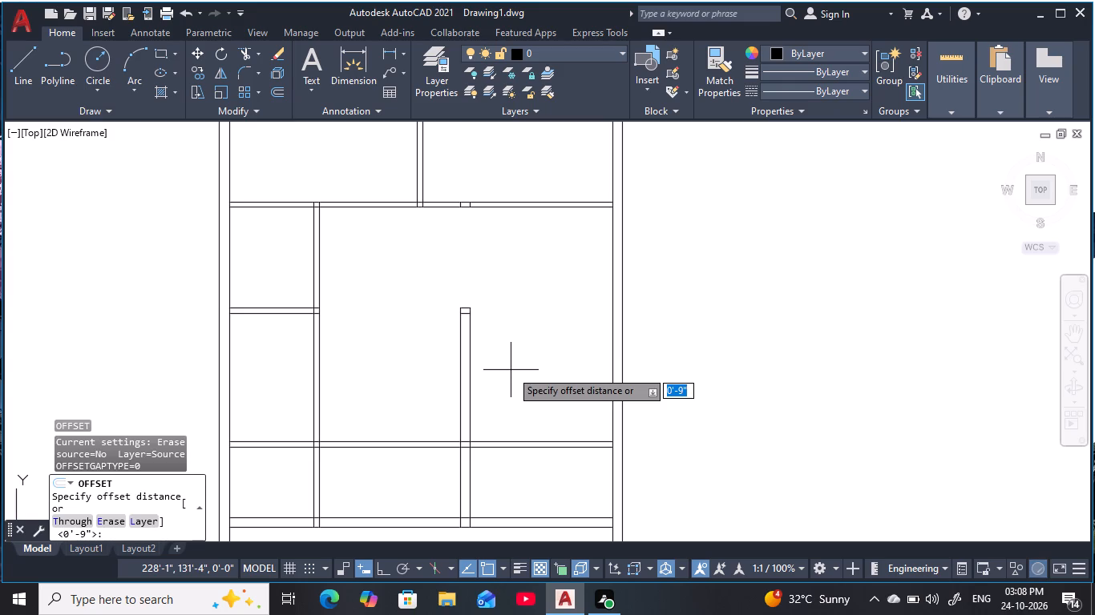
type("10'")
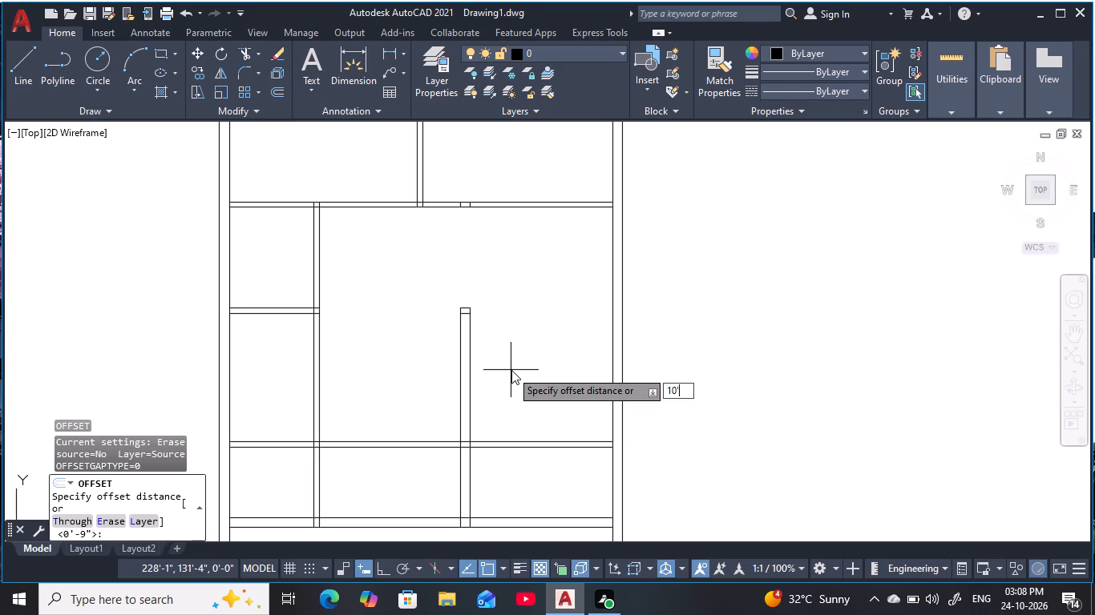
key("3")
key("space")
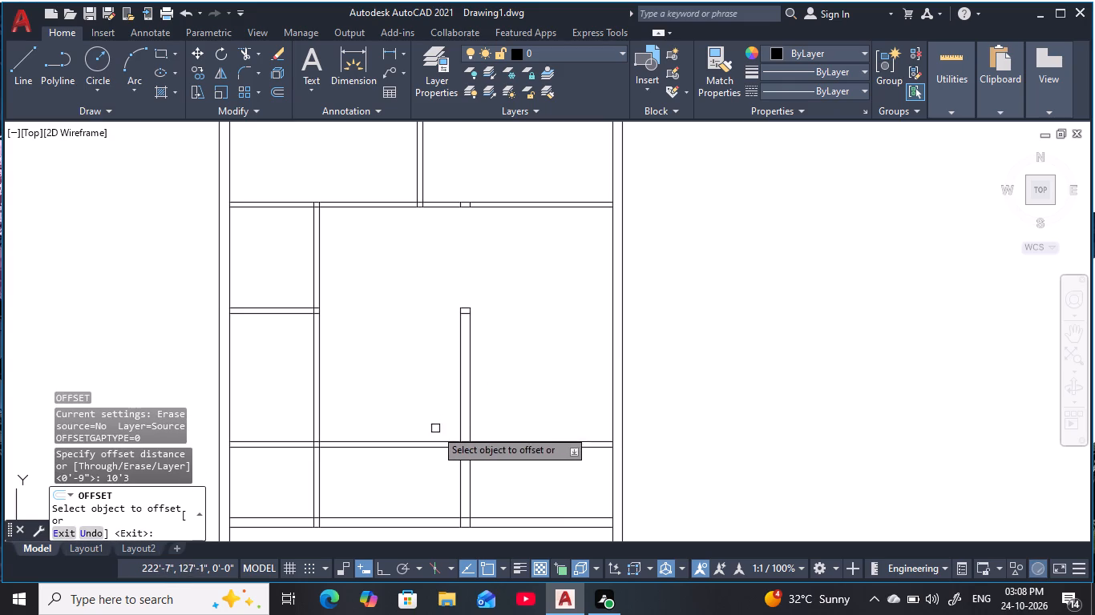
middle_click_drag(399, 483, 414, 448)
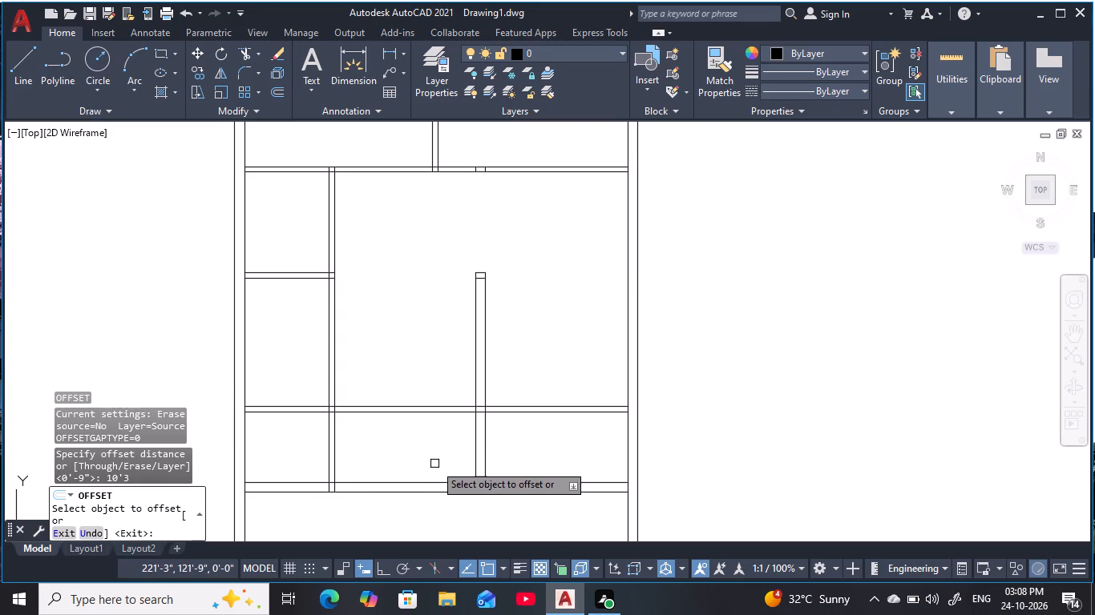
left_click(431, 479)
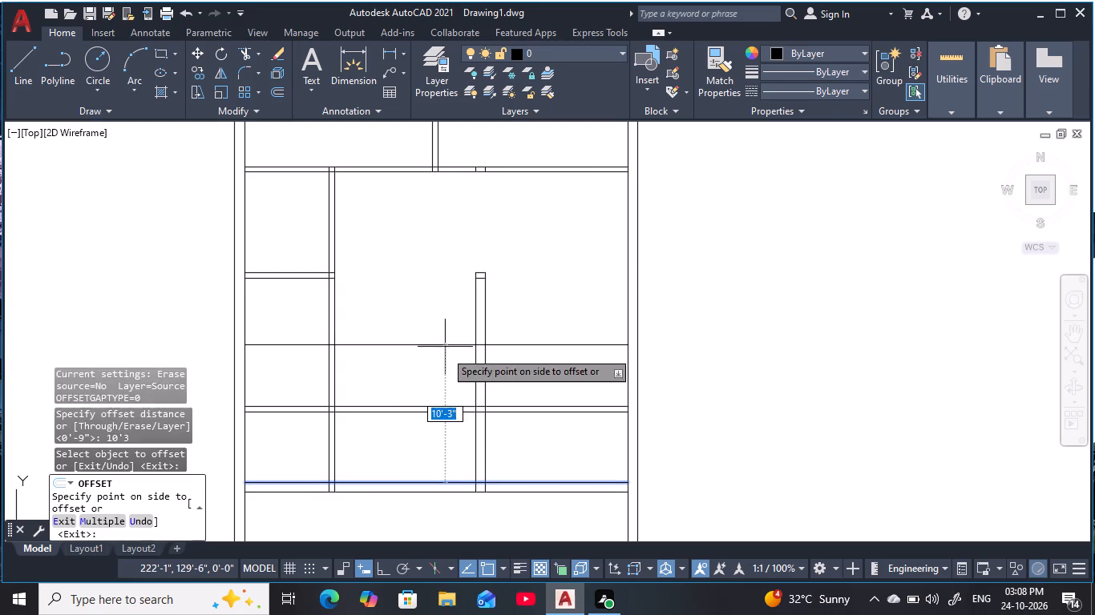
left_click(442, 316)
key("Escape")
key("Escape")
key("Escape")
key("Escape")
key("Escape")
key("Escape")
key("Escape")
key("Escape")
key("Escape")
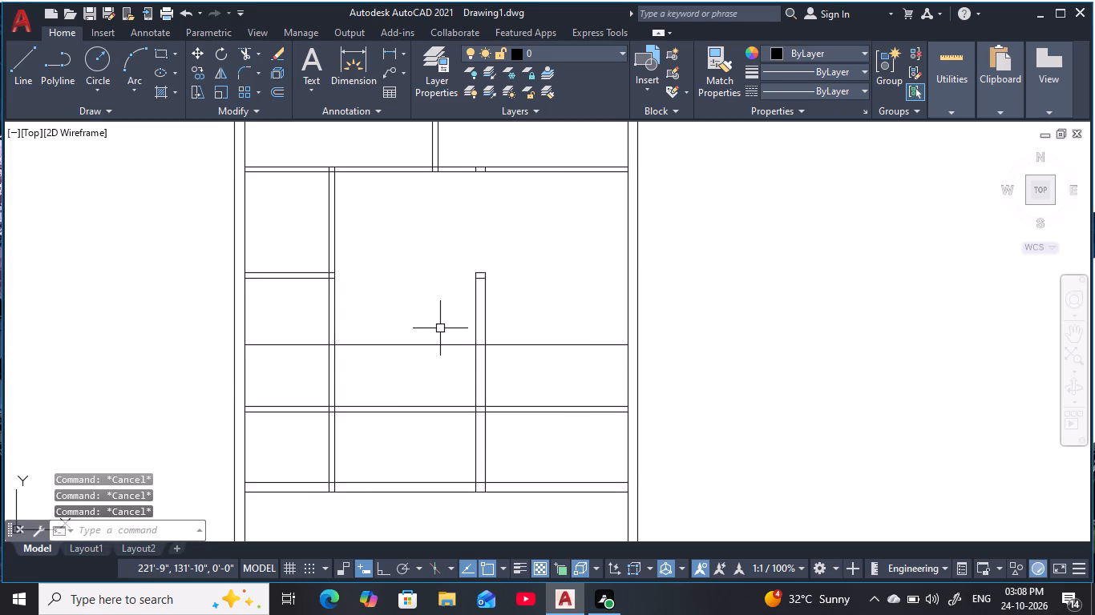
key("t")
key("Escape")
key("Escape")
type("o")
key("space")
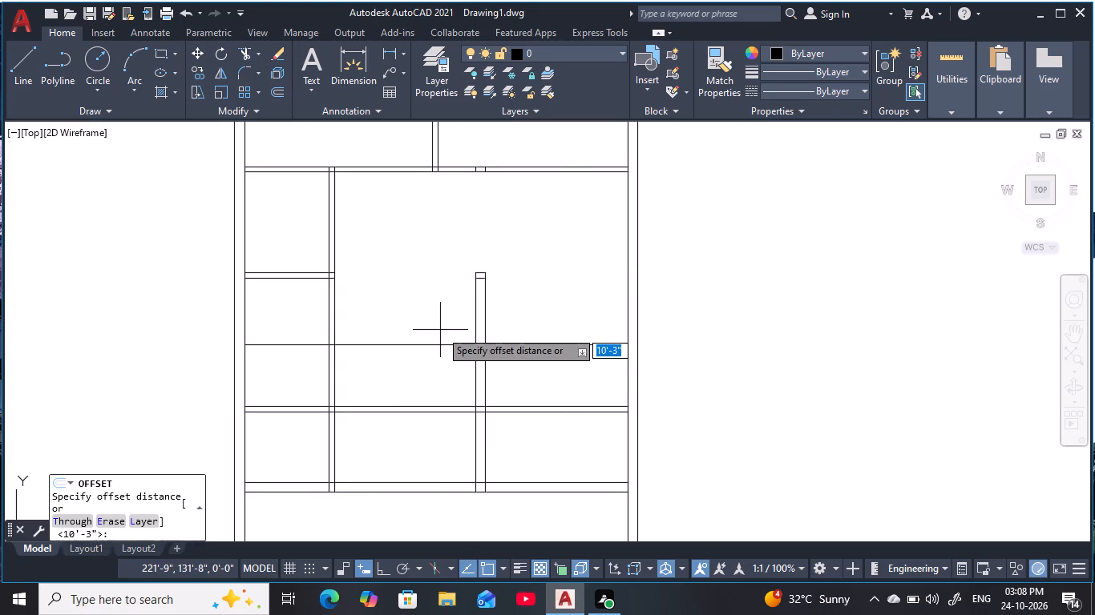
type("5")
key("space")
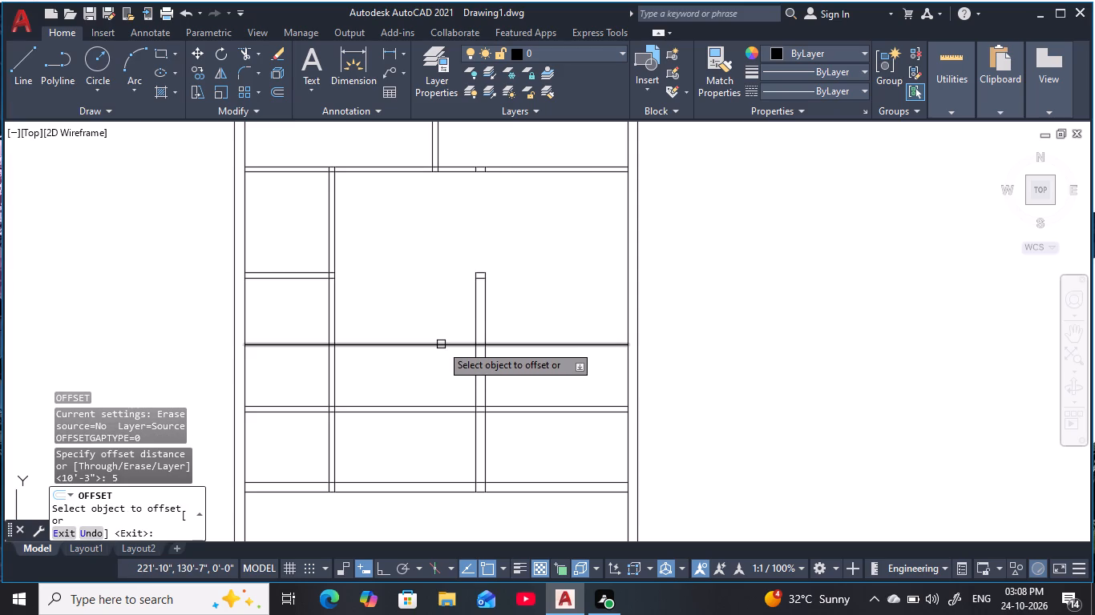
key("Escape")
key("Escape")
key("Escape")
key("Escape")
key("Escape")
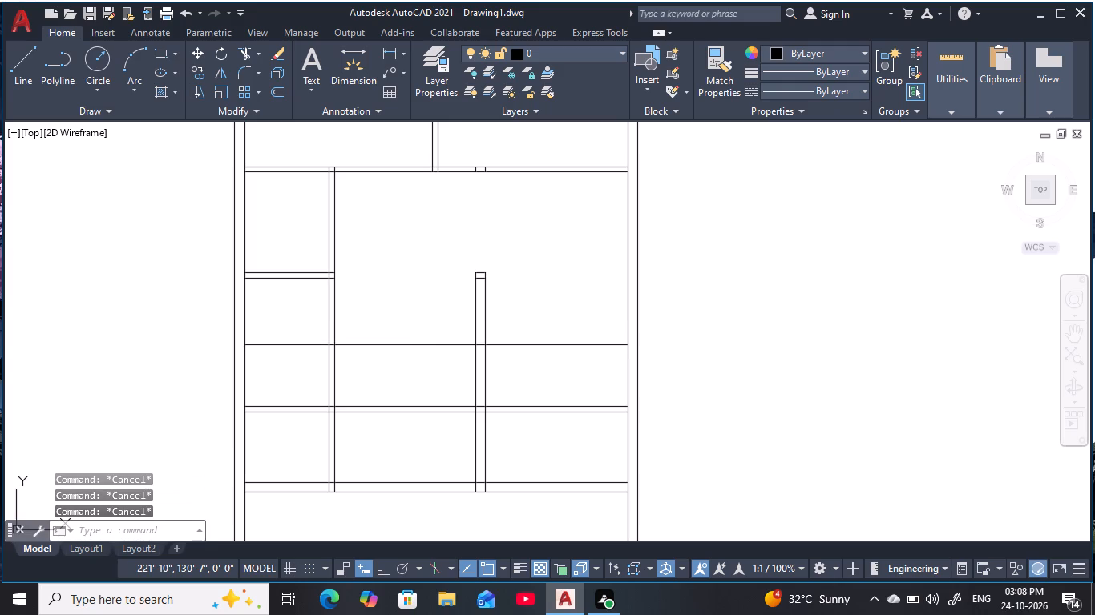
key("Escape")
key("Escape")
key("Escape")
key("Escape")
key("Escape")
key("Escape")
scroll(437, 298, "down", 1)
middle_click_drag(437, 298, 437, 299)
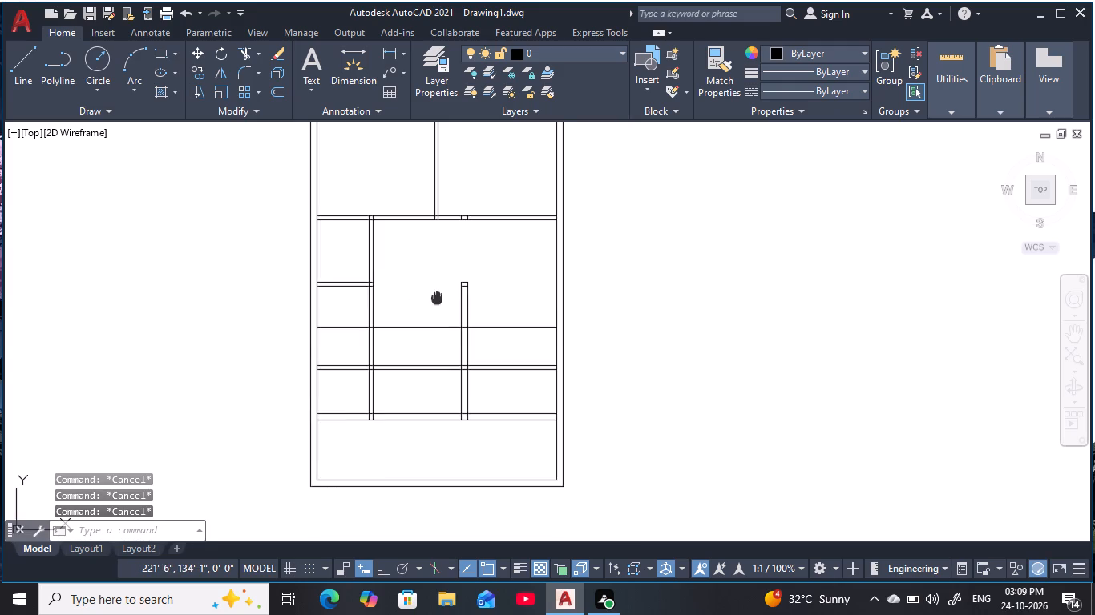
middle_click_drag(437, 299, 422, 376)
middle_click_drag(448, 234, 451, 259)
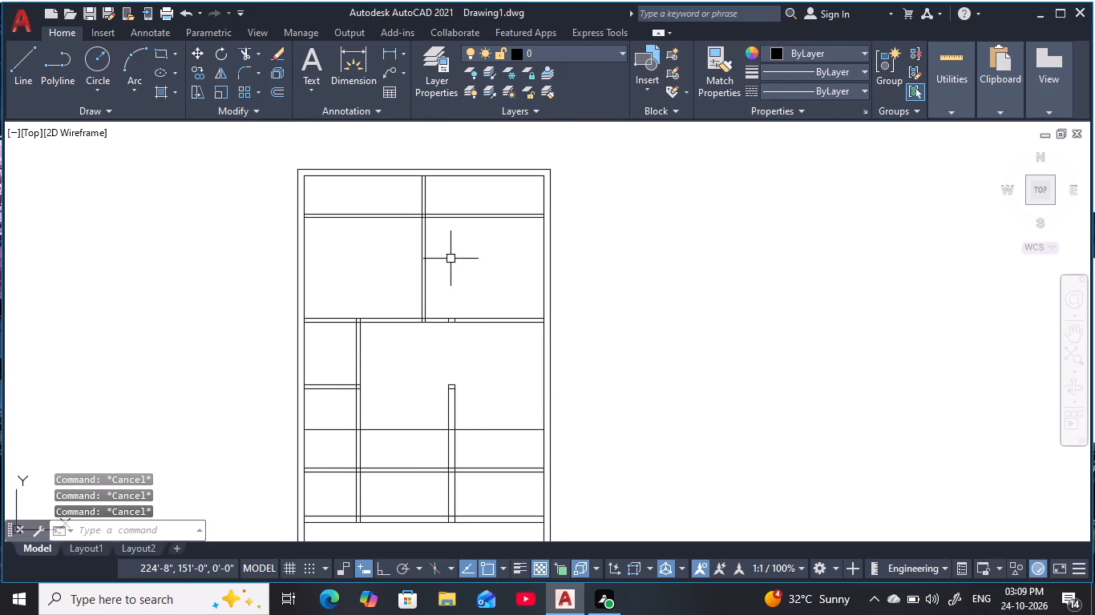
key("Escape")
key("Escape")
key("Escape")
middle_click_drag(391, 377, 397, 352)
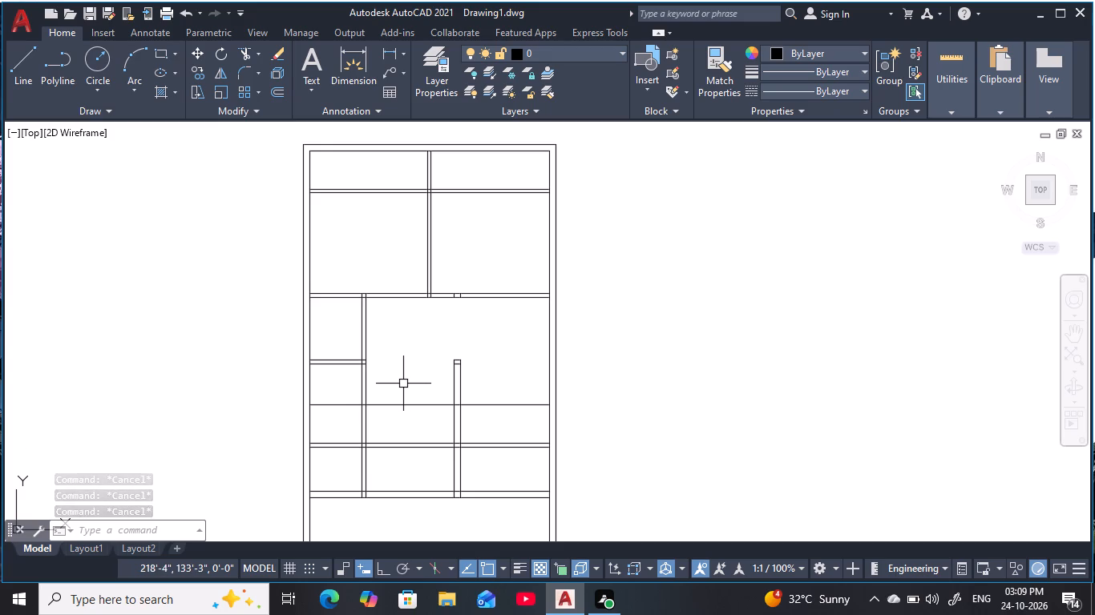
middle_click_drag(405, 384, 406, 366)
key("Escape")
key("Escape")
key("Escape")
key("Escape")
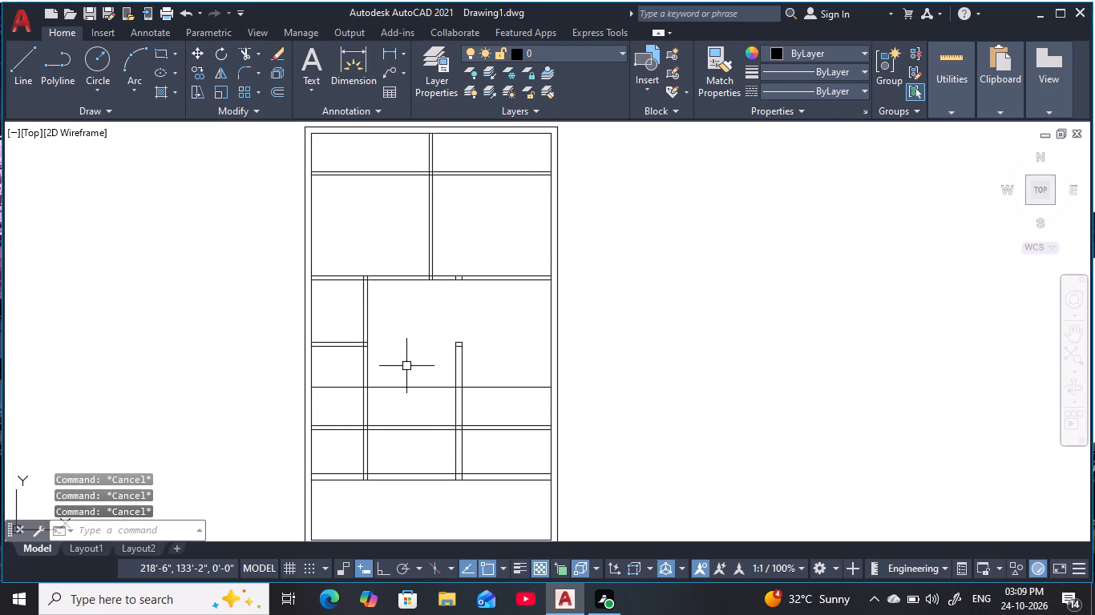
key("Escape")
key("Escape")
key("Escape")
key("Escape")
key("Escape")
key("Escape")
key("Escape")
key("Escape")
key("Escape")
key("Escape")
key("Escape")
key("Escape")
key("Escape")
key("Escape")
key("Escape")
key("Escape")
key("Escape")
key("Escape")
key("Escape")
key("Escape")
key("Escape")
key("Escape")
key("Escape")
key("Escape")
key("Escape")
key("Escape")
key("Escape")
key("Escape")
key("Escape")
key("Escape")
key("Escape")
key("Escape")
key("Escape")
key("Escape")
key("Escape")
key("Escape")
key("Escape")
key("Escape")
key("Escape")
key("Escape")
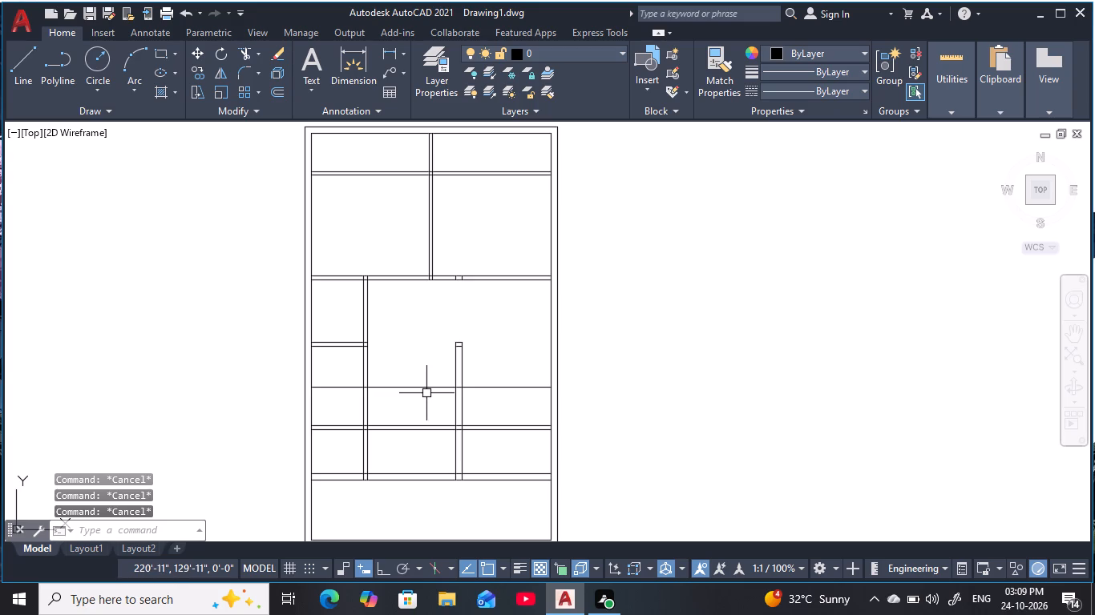
Offset the new single horizontal line above the fourth horizontal wall 5" upward to form a 5" partition.
type("o")
key("space")
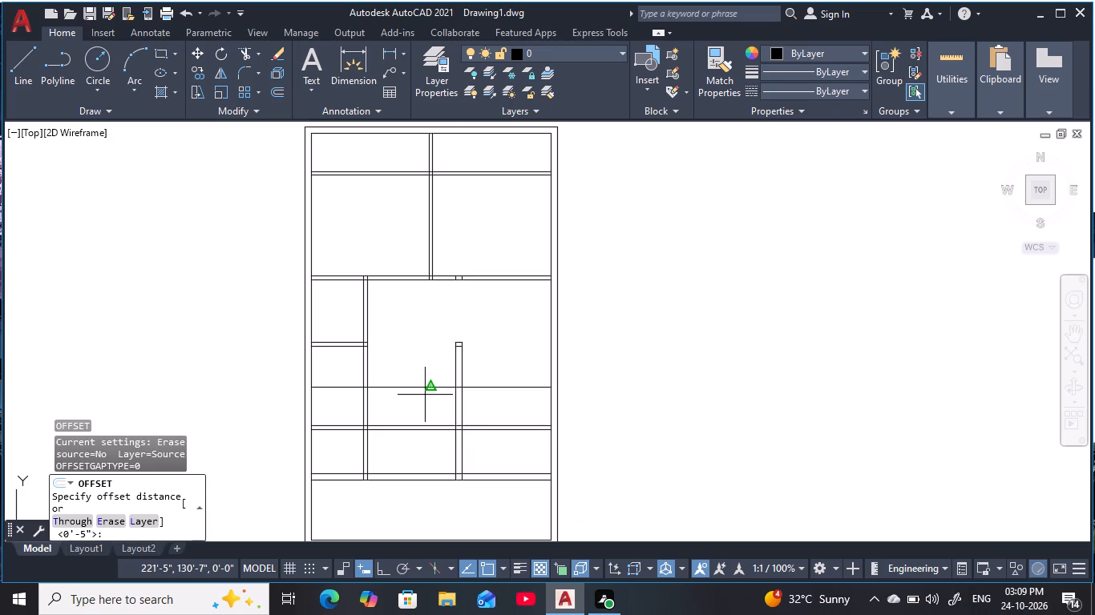
type("5")
key("space")
left_click(422, 388)
left_click(418, 355)
key("Escape")
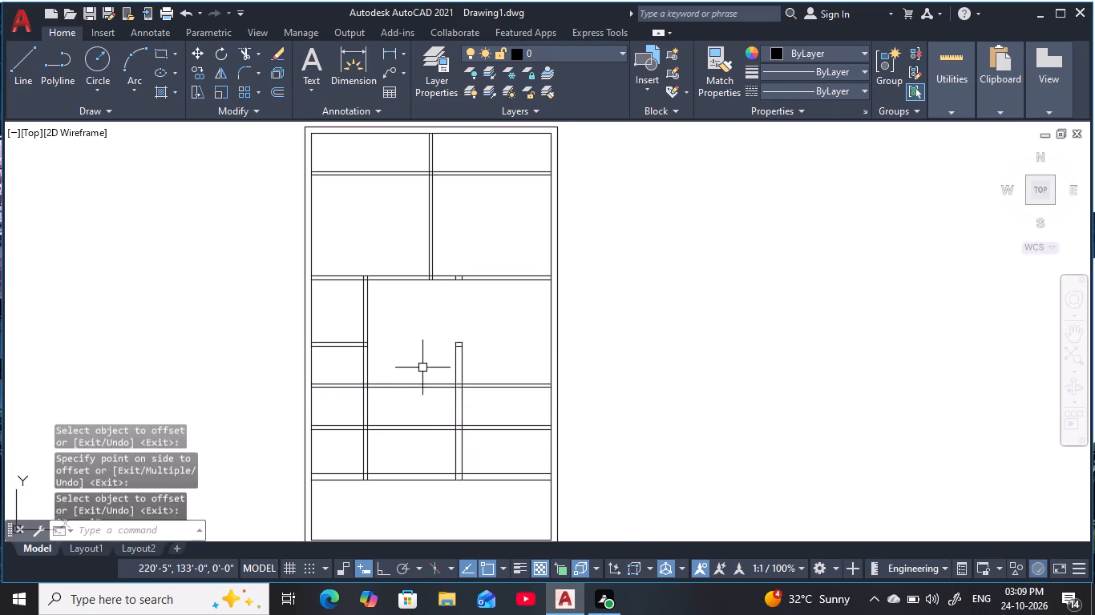
key("Escape")
scroll(422, 368, "up", 1)
middle_click_drag(422, 368, 406, 333)
scroll(406, 332, "down", 1)
key("Escape")
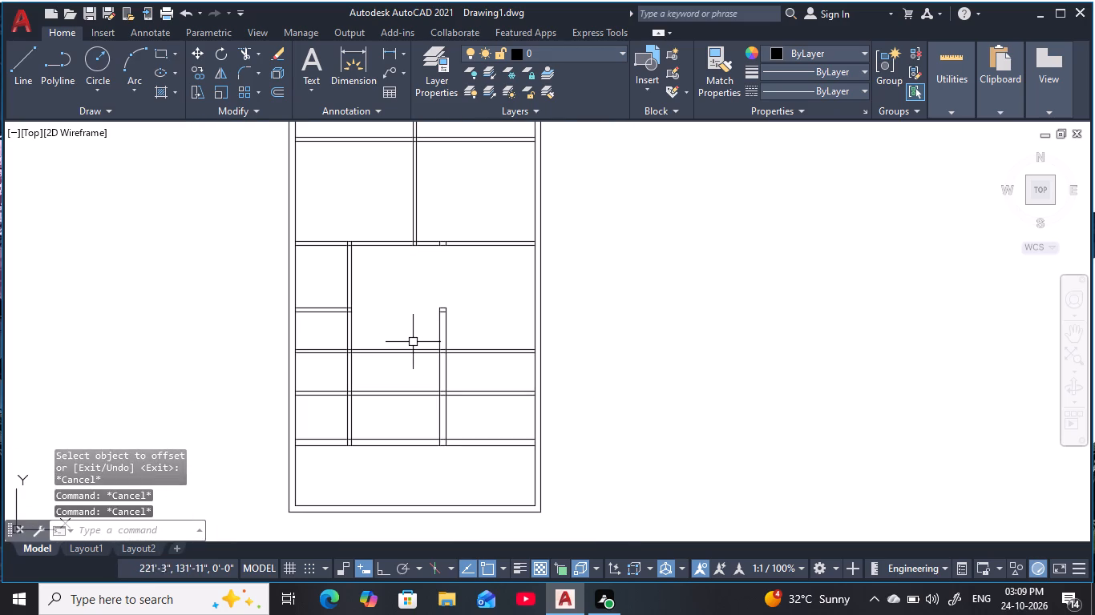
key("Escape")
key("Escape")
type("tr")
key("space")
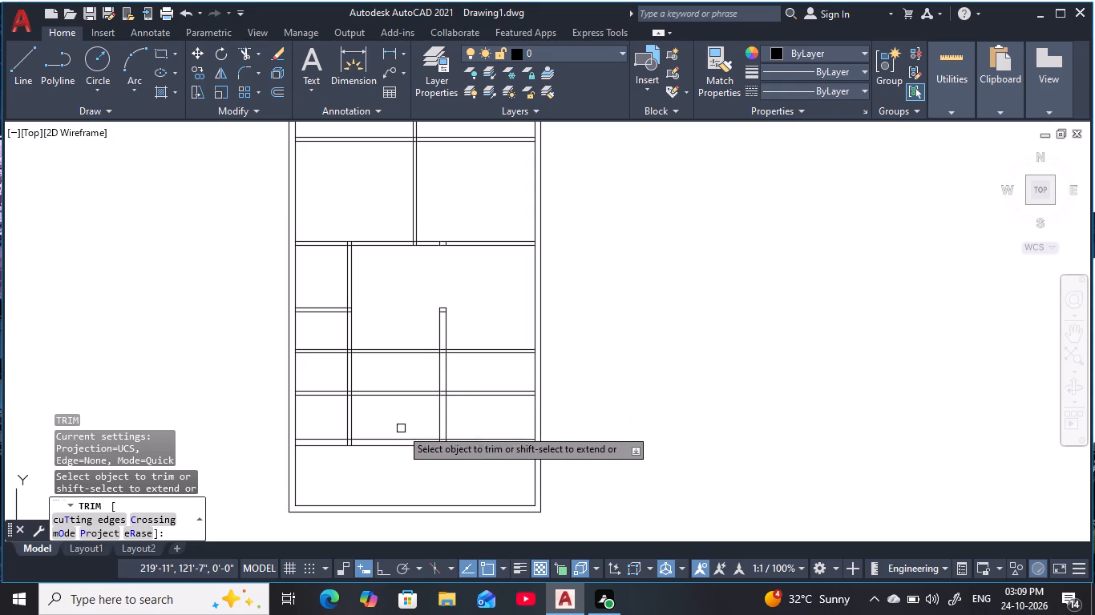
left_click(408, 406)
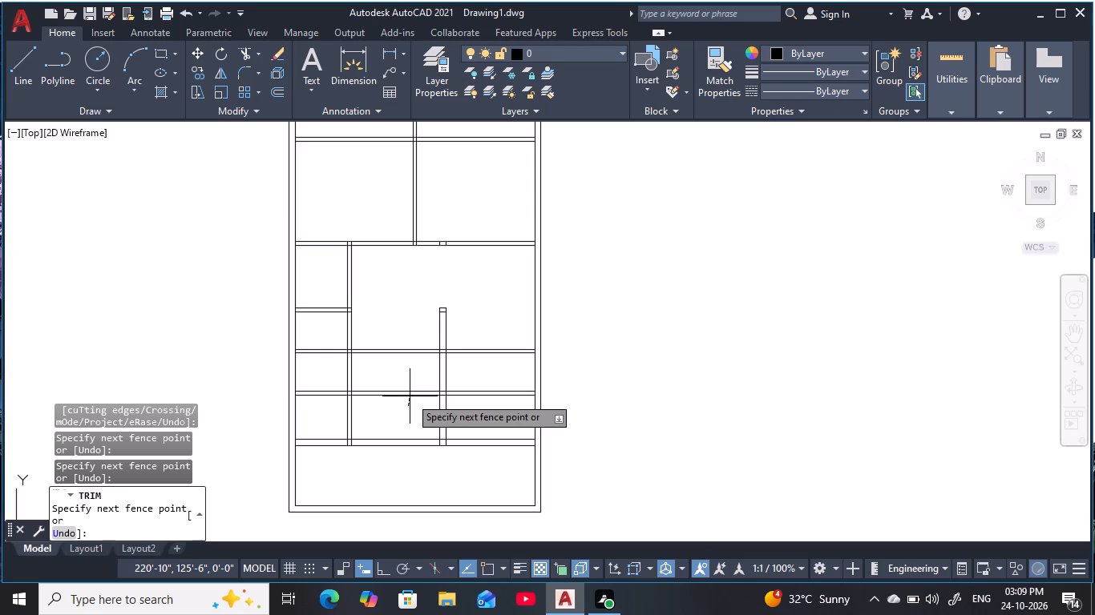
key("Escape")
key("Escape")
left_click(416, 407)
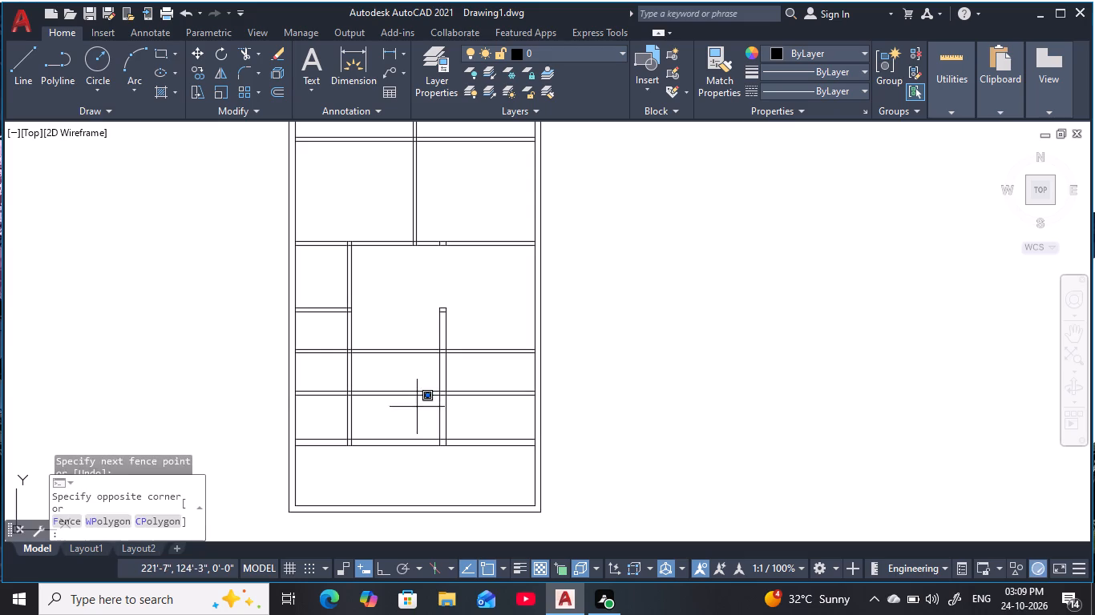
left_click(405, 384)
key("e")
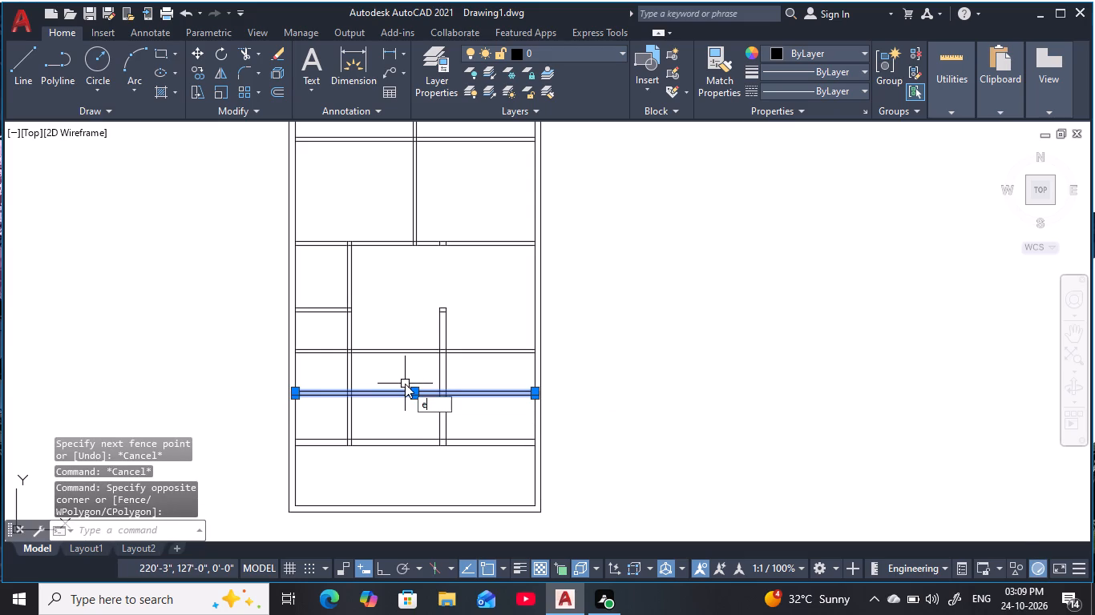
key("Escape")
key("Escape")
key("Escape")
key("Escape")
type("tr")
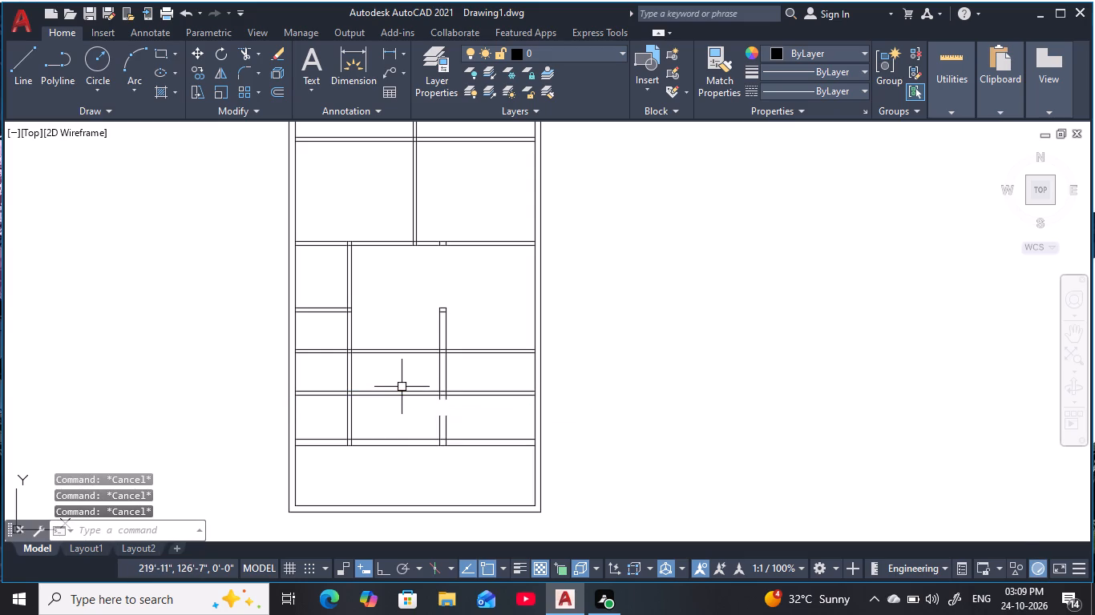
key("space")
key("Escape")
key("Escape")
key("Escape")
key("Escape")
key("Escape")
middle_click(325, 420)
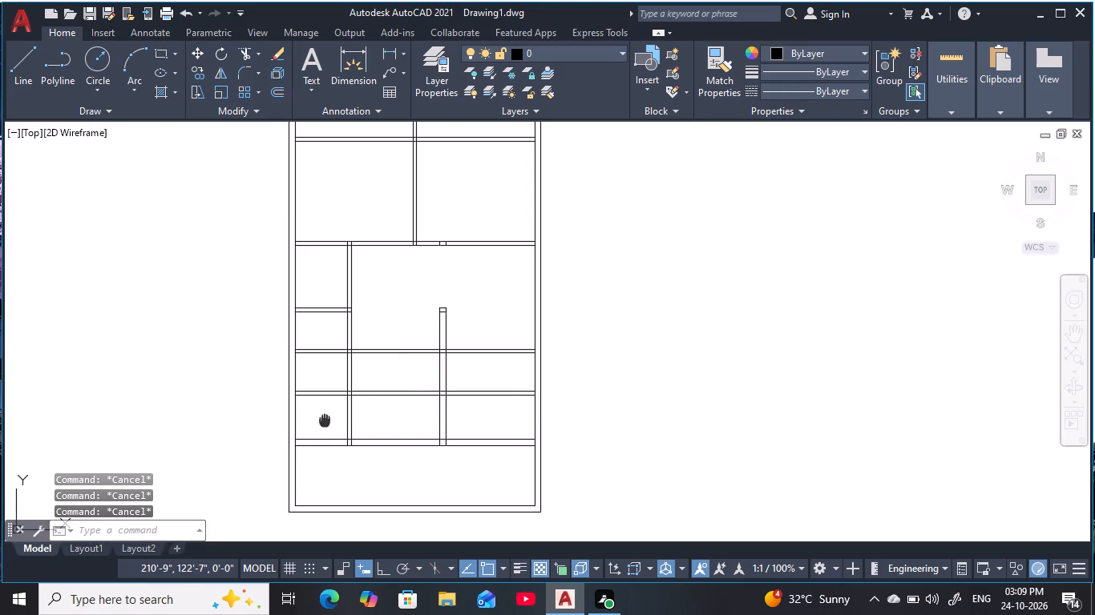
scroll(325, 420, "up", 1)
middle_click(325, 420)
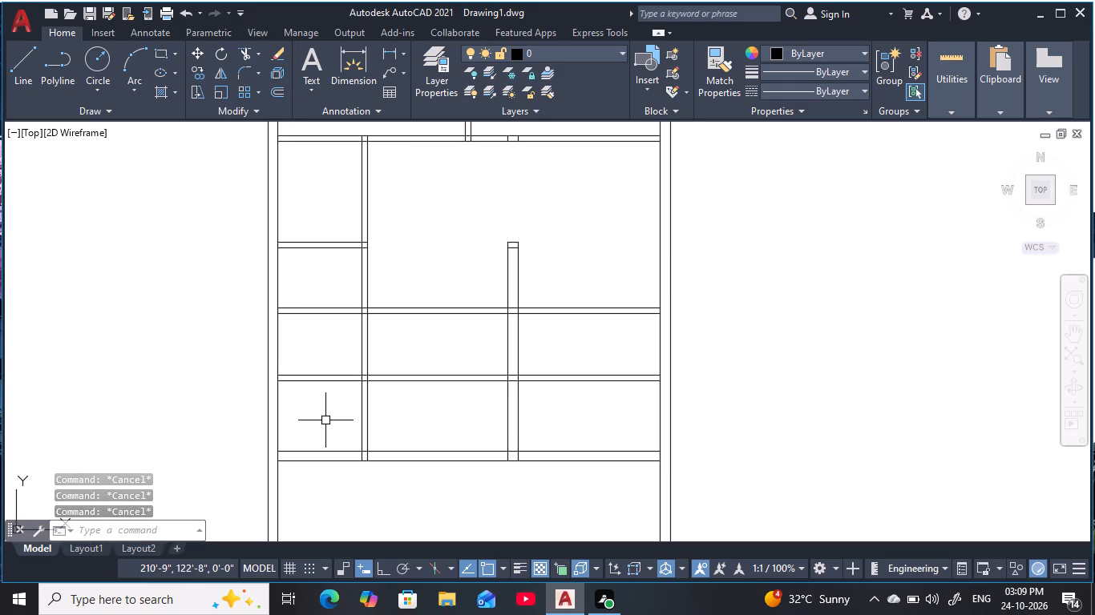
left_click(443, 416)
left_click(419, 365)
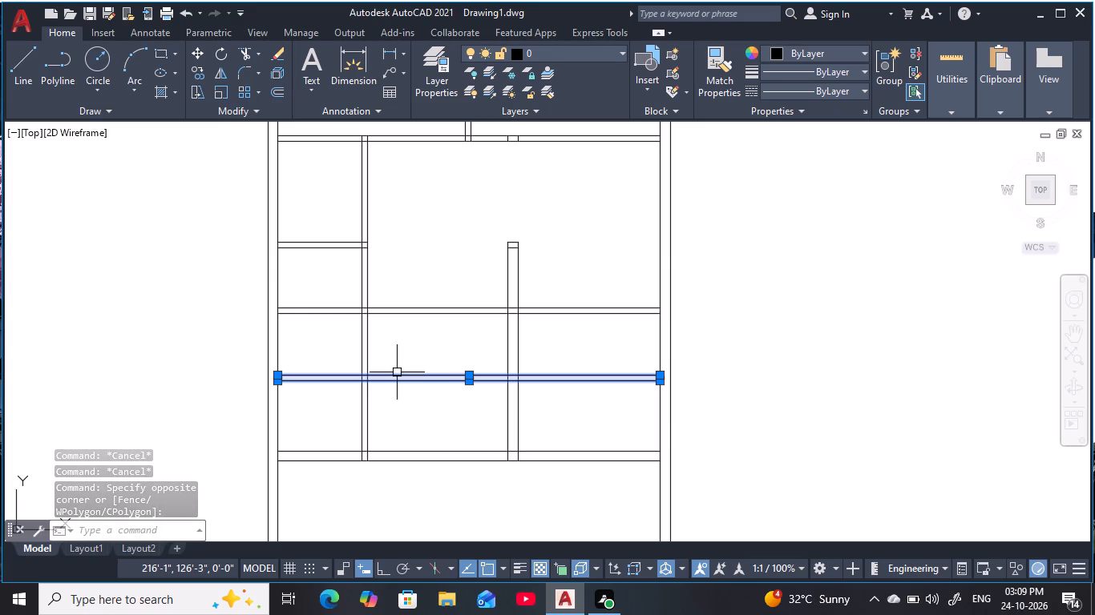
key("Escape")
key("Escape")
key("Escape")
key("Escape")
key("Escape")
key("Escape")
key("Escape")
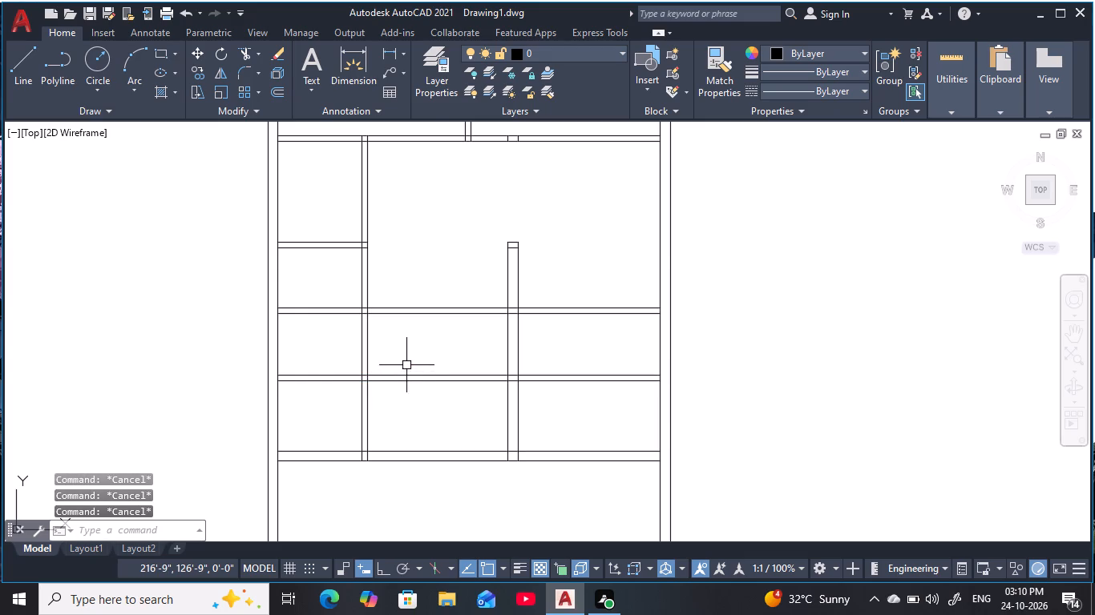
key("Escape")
Trim both lines of the new 5" partition between the third and fourth horizontal walls, left of the first vertical wall.
scroll(406, 365, "down", 1)
middle_click_drag(407, 365, 408, 388)
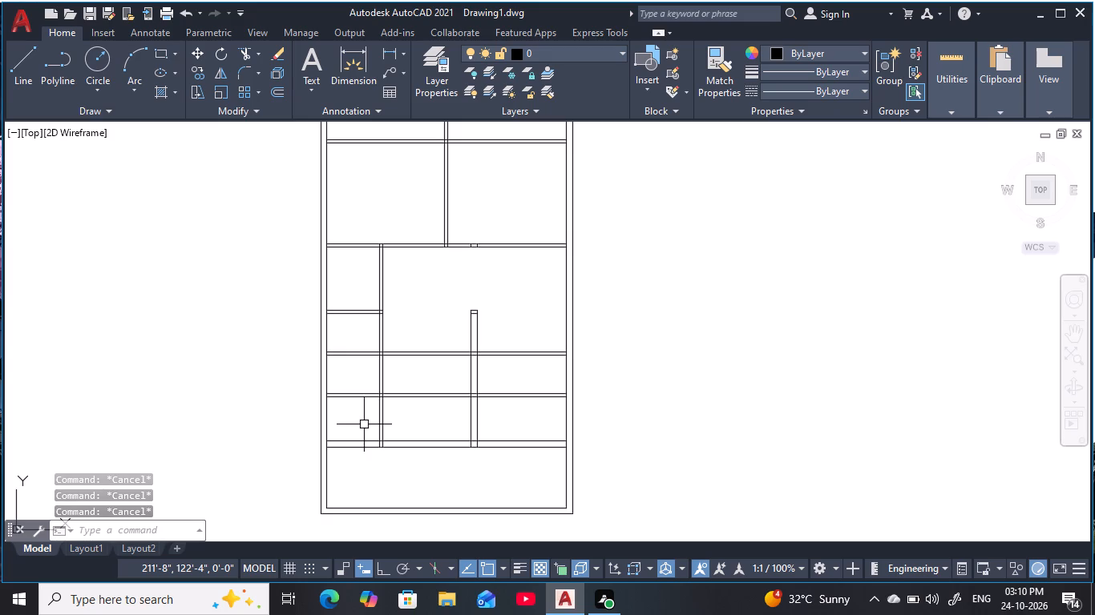
type("tr")
key("space")
left_click(363, 369)
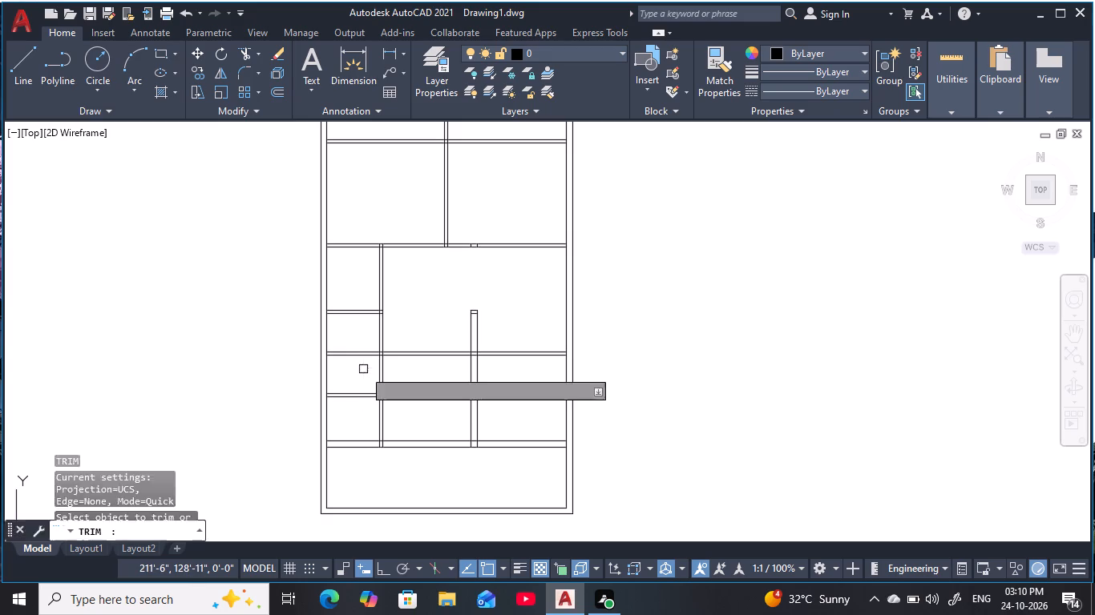
left_click(356, 343)
middle_click_drag(419, 368, 420, 368)
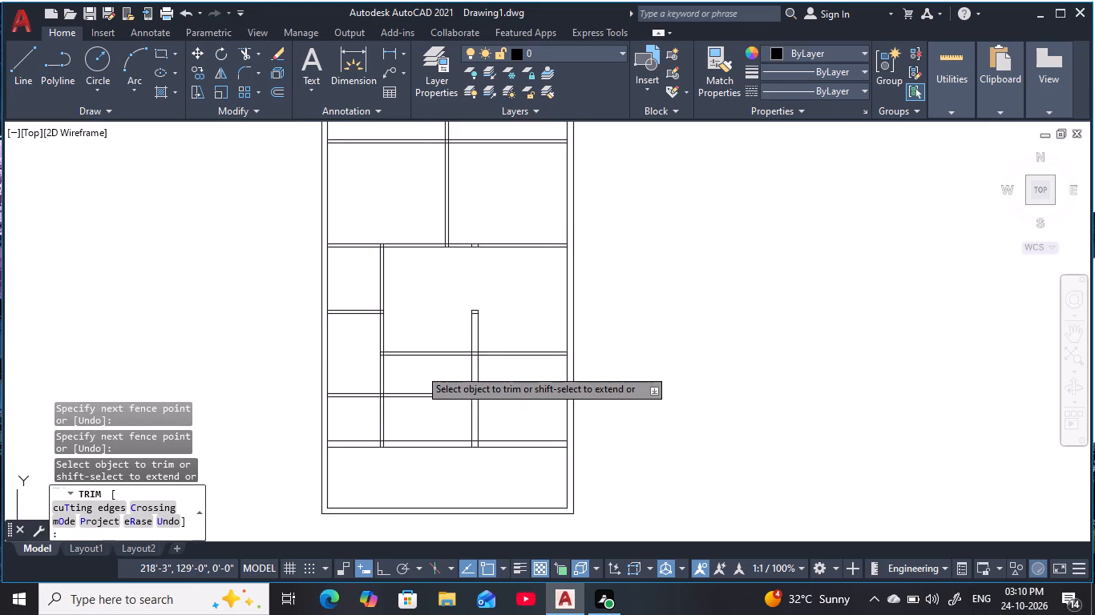
middle_click_drag(420, 368, 407, 368)
Trim both lines of the fourth horizontal wall between the first vertical wall and the 9" vertical wall.
left_click(413, 368)
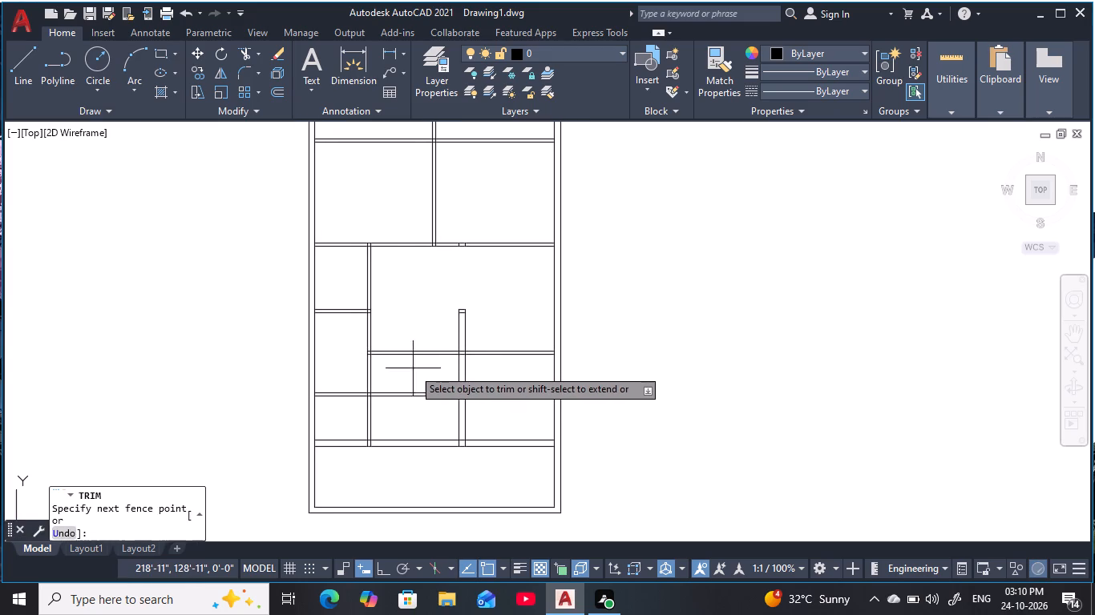
left_click(416, 416)
middle_click_drag(427, 405, 401, 403)
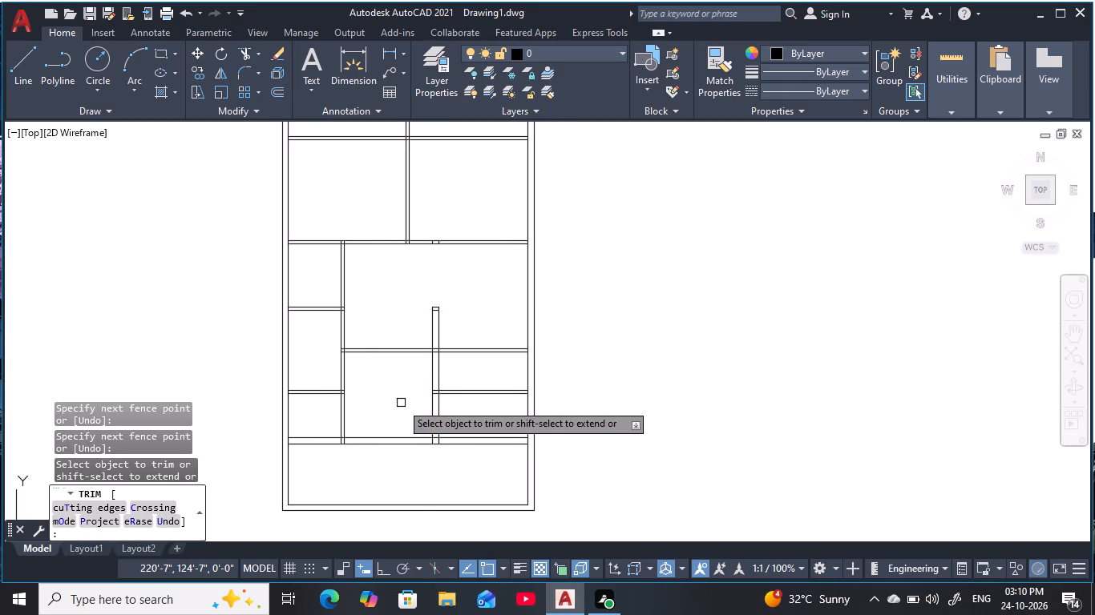
Trim both lines of the new 5" partition on the stretch between the 9" vertical wall and the right outer wall.
left_click(479, 362)
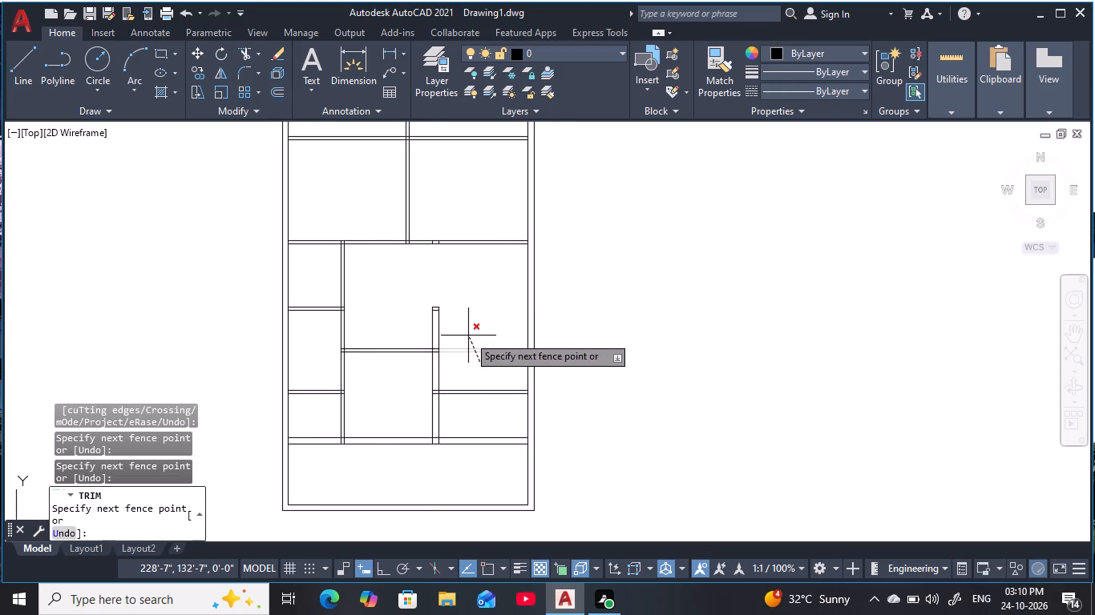
left_click(468, 336)
middle_click(470, 335)
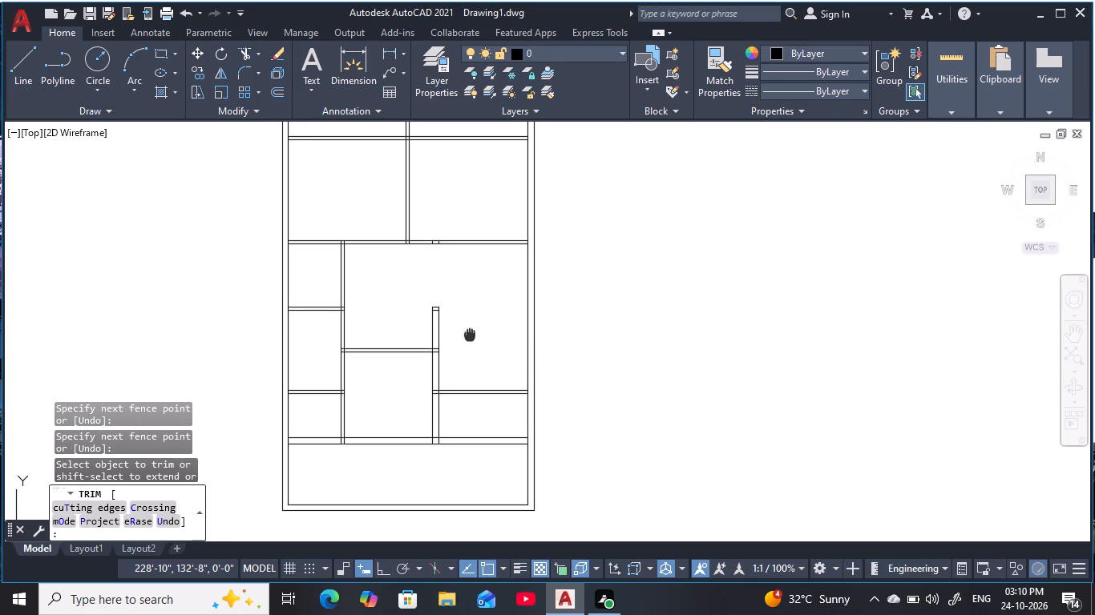
key("Escape")
key("Escape")
key("Escape")
key("Escape")
key("Escape")
key("Escape")
key("Escape")
key("Escape")
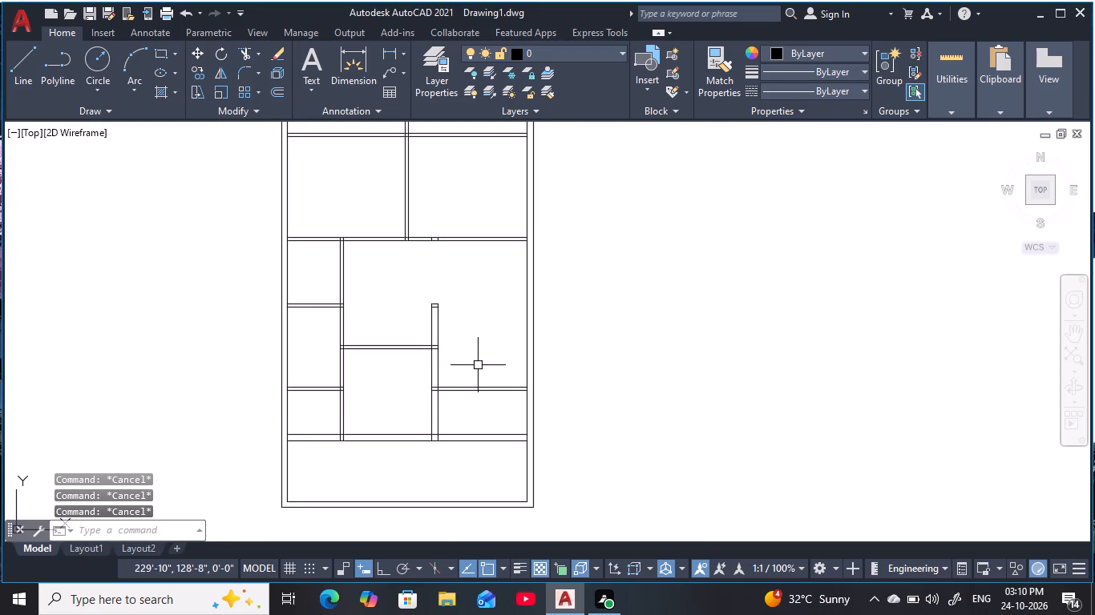
key("Escape")
key("Escape")
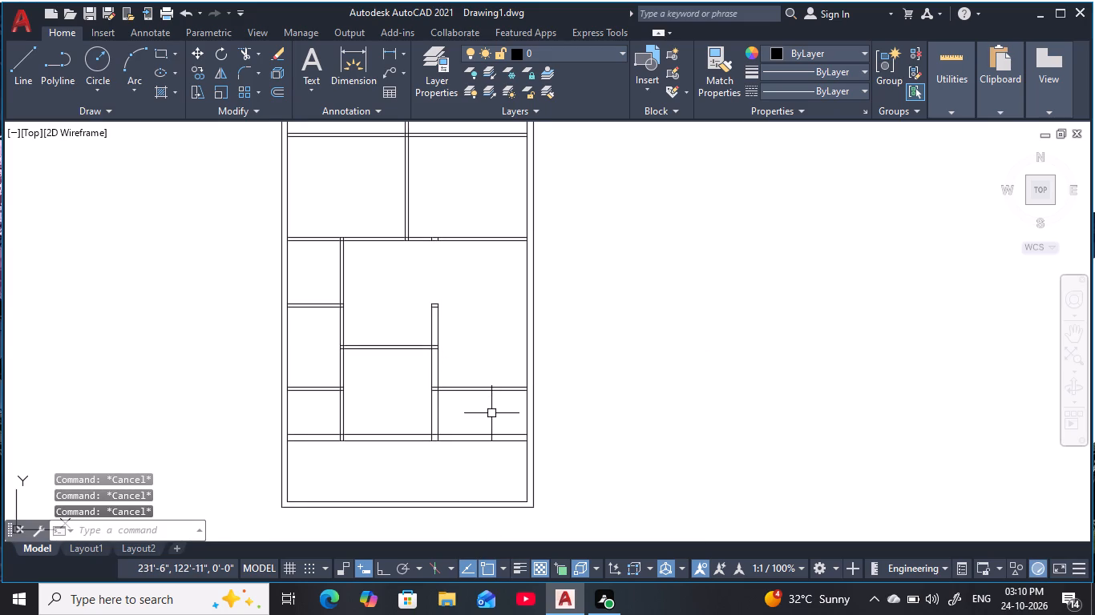
Trim both lines of the fifth horizontal wall between the 9" vertical wall and the right outer wall.
middle_click_drag(491, 413, 481, 400)
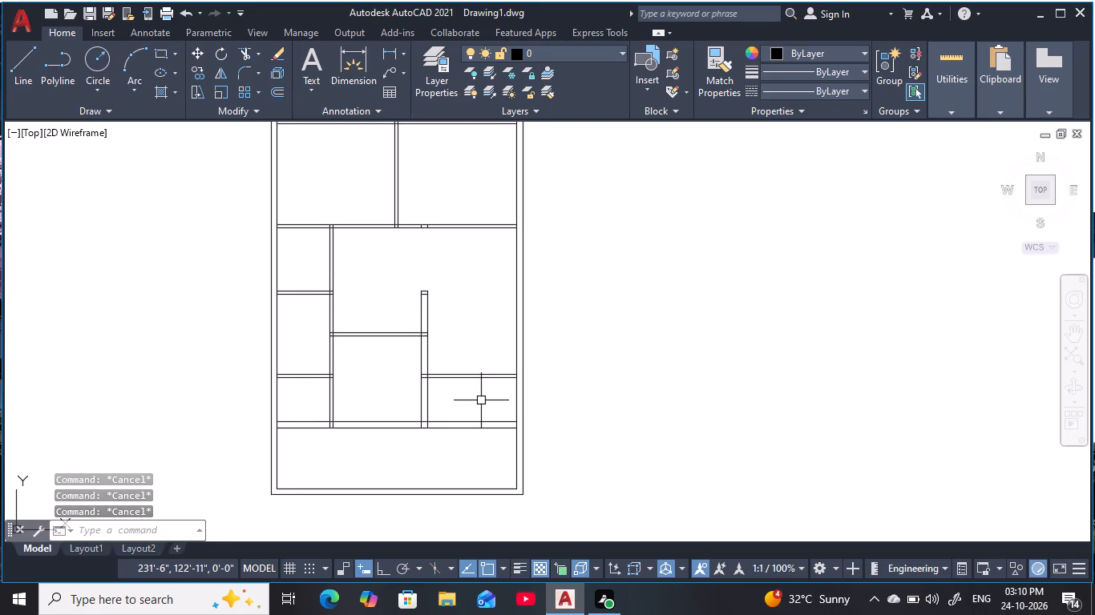
type("tr")
key("space")
left_click(498, 444)
left_click(476, 408)
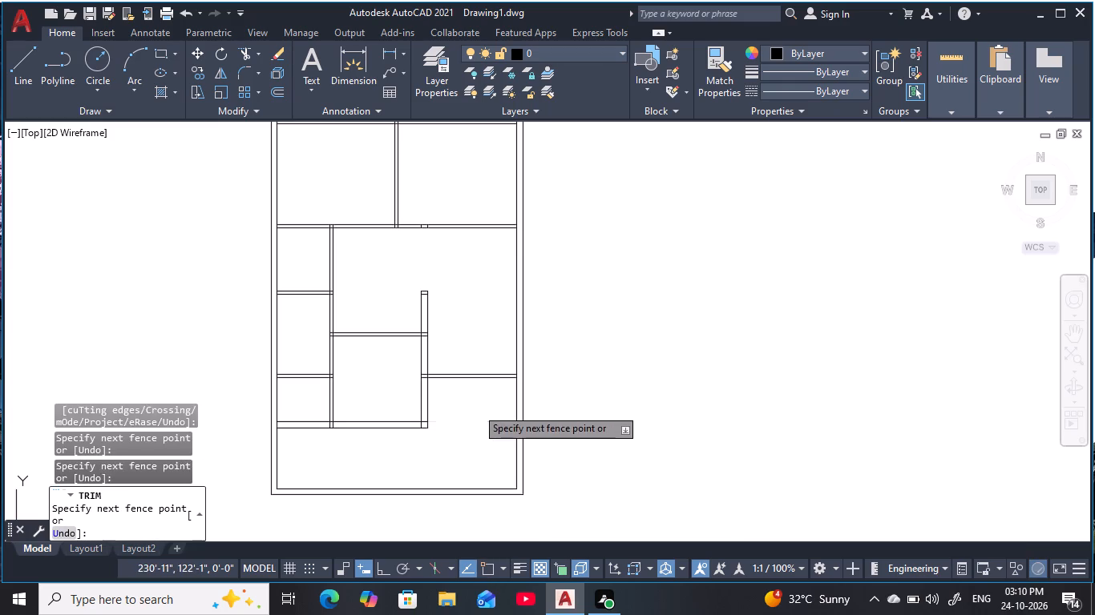
middle_click(476, 408)
key("Escape")
key("Escape")
key("Escape")
key("Escape")
key("Escape")
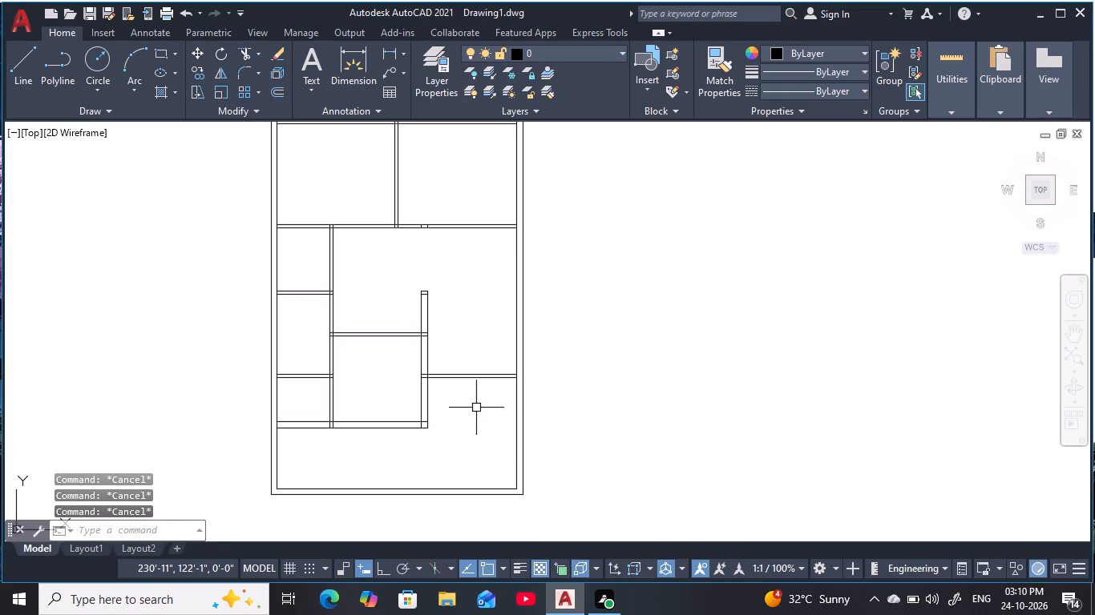
key("Escape")
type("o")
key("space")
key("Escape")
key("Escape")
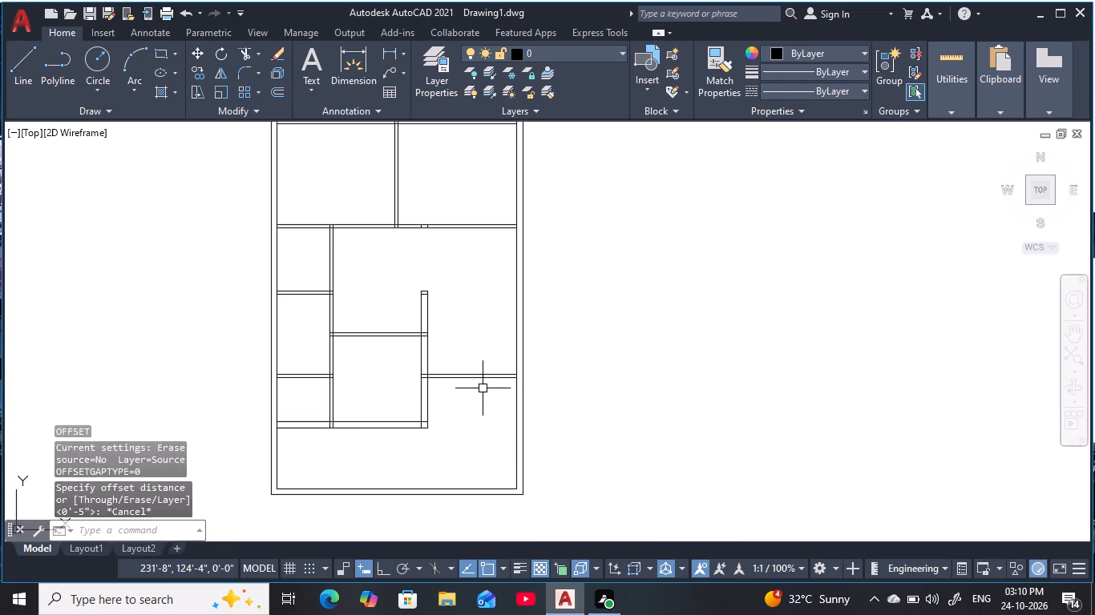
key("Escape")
Erase the lower line of the fourth horizontal wall's segment right of the 9" vertical wall.
left_click(485, 380)
key("r")
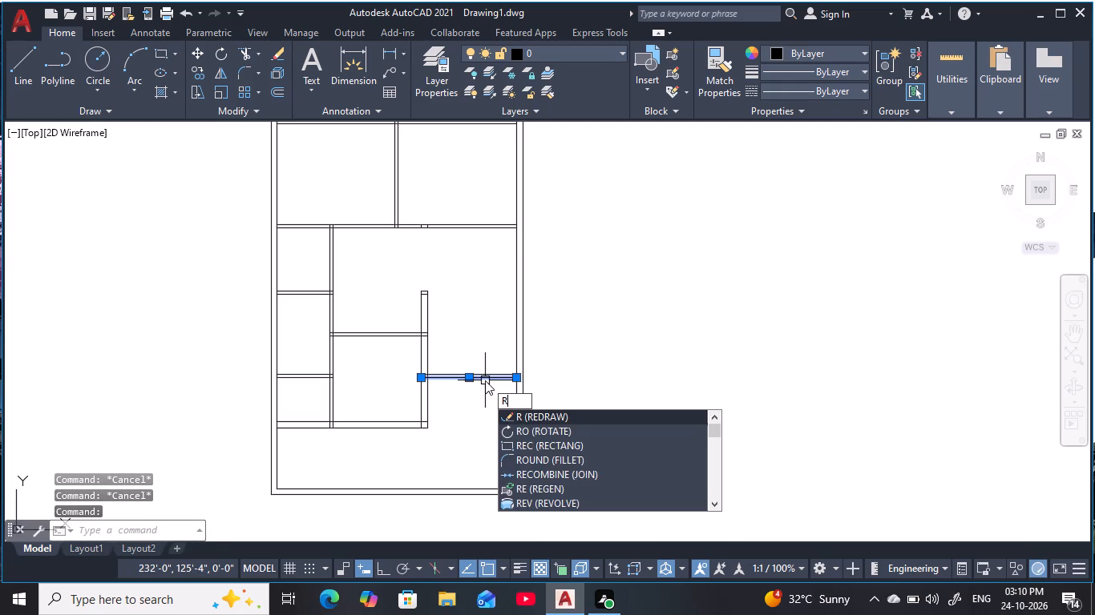
key("BackSpace")
type("e")
key("space")
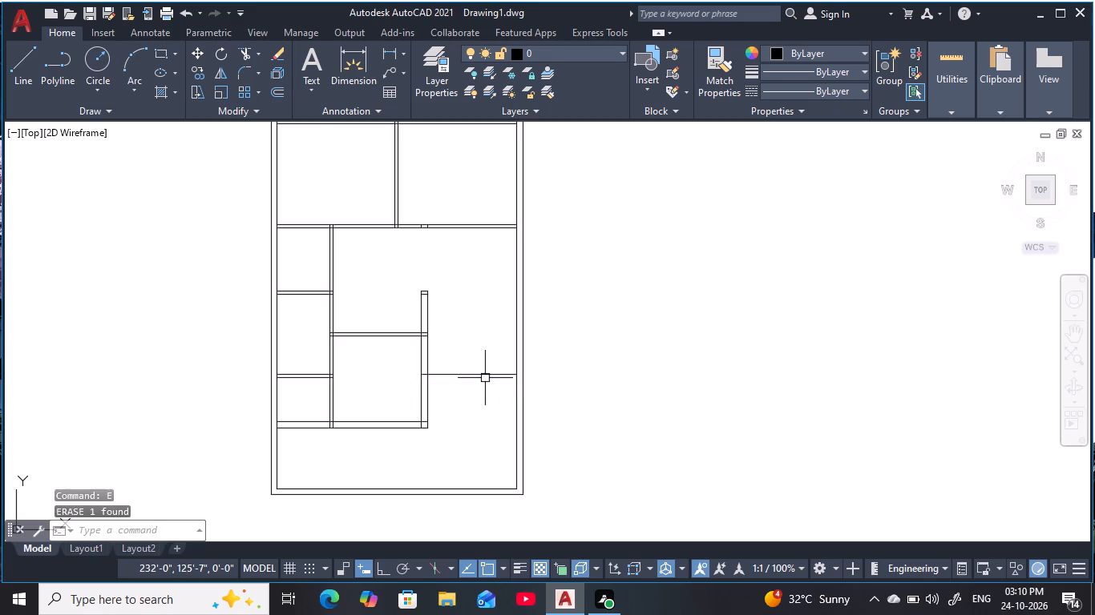
key("Escape")
key("Escape")
key("Escape")
Offset the remaining upper line of that right-hand segment 9" downward to form a 9" wall.
type("o 9")
key("space")
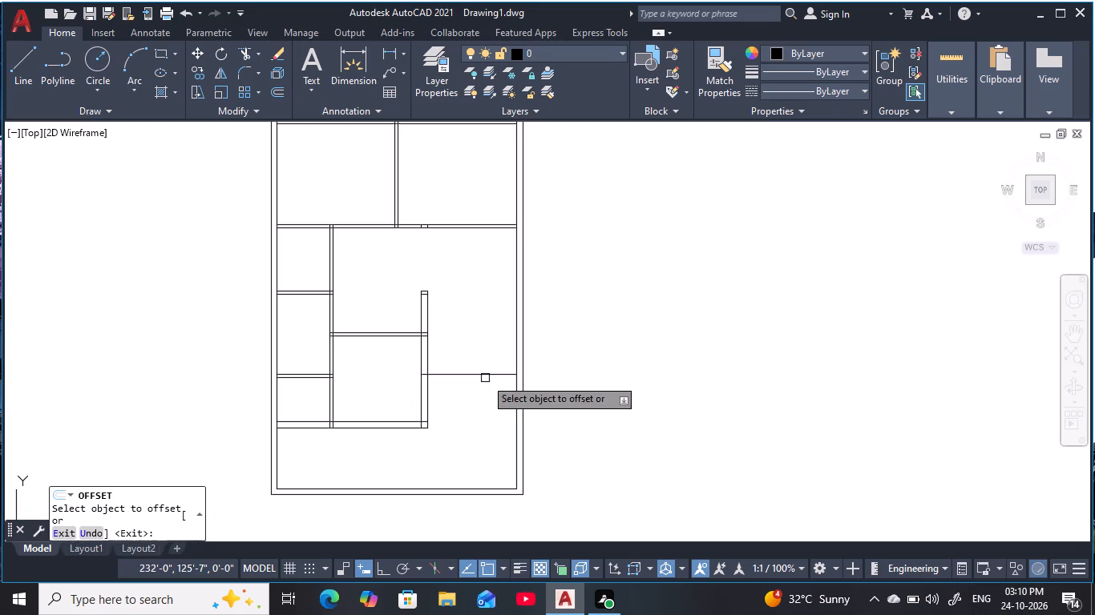
left_click(484, 375)
left_click(479, 427)
key("Escape")
key("Escape")
key("Escape")
key("Escape")
key("Escape")
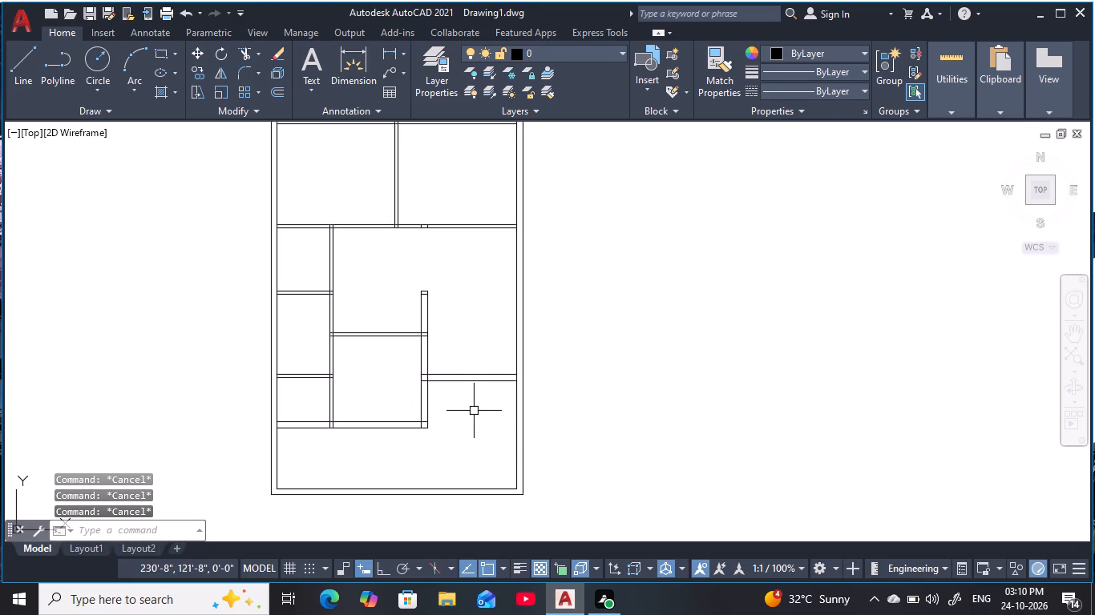
key("Escape")
key("Escape")
key("Escape")
key("Escape")
key("Escape")
key("Escape")
key("Escape")
Offset the upper line of the new 9" horizontal wall on the plan's right side 4'6" upward.
type("o")
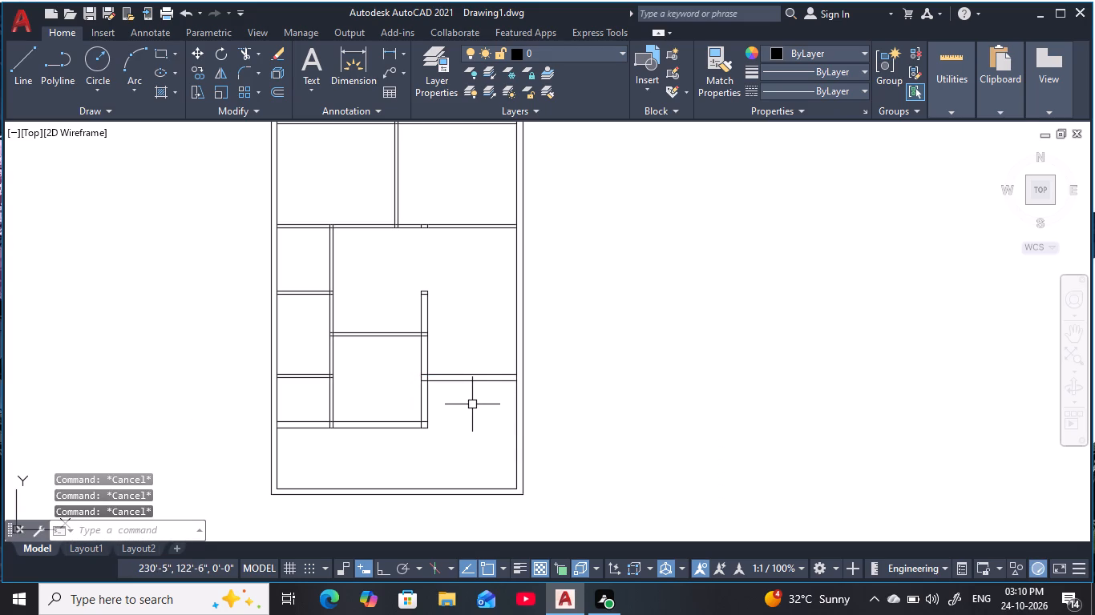
key("space")
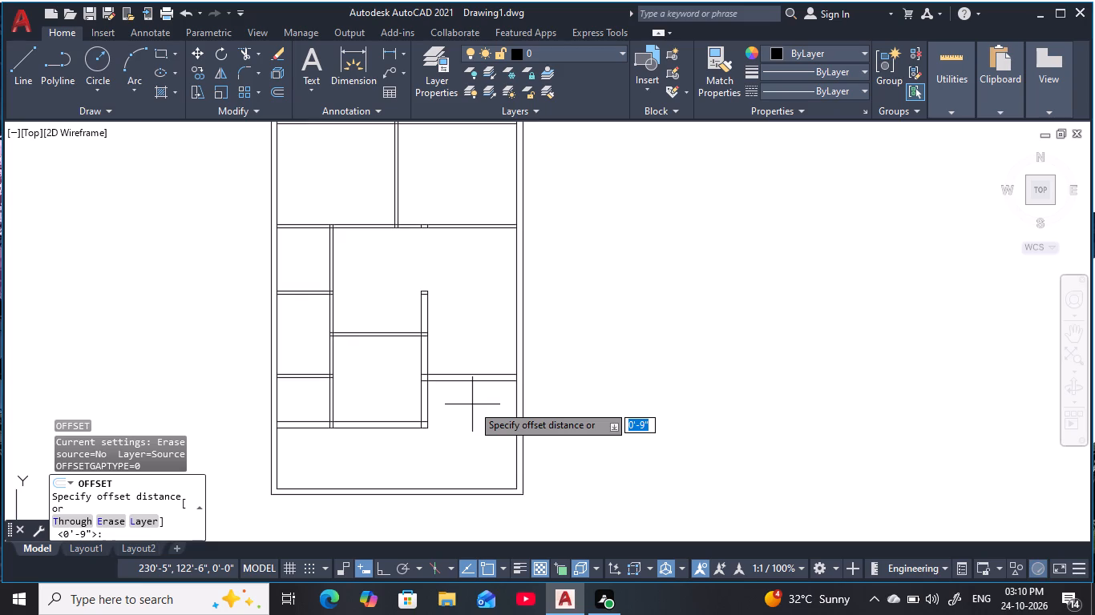
type("4'6")
key("space")
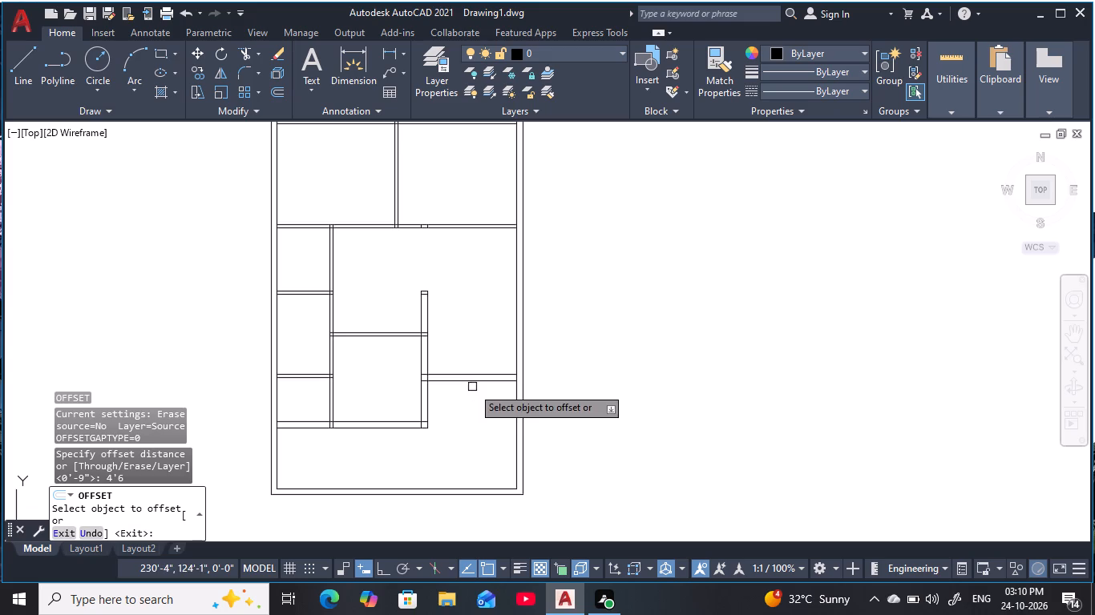
left_click(474, 374)
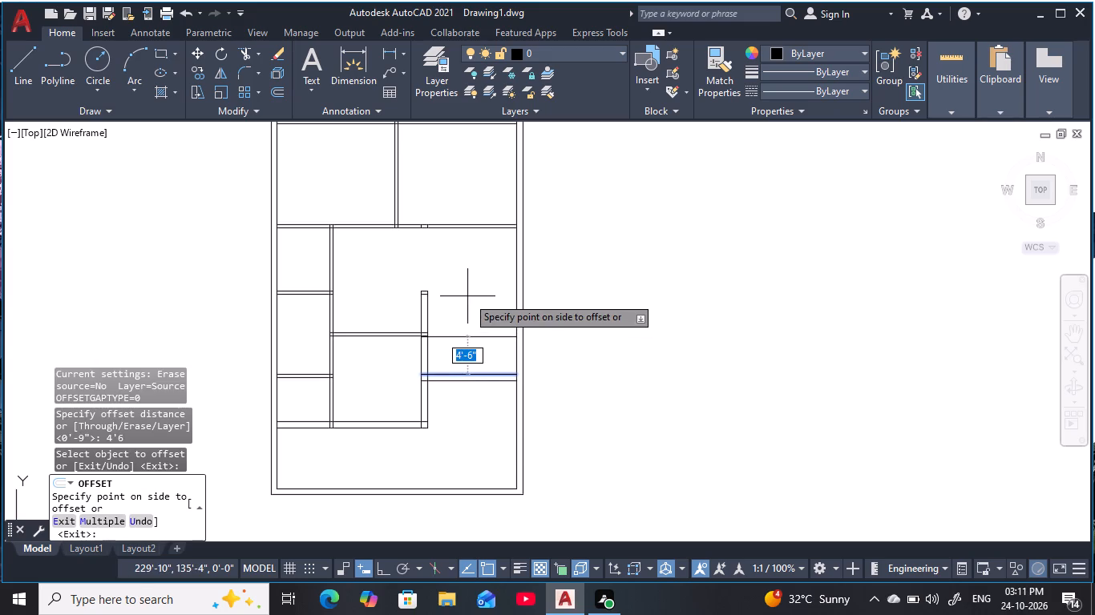
scroll(467, 296, "up", 2)
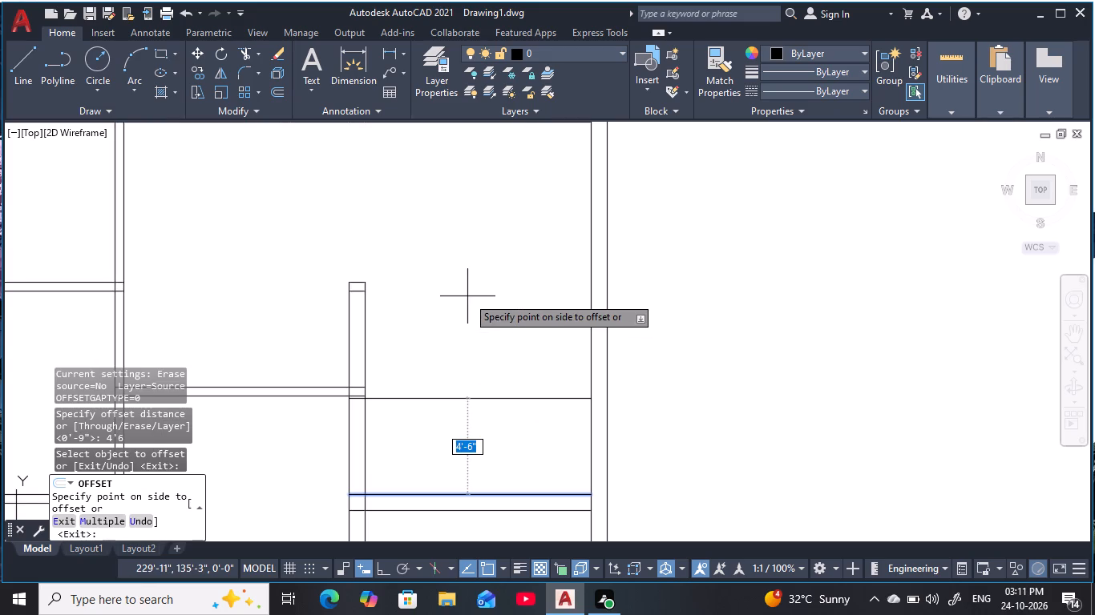
scroll(467, 296, "down", 1)
middle_click_drag(467, 296, 506, 304)
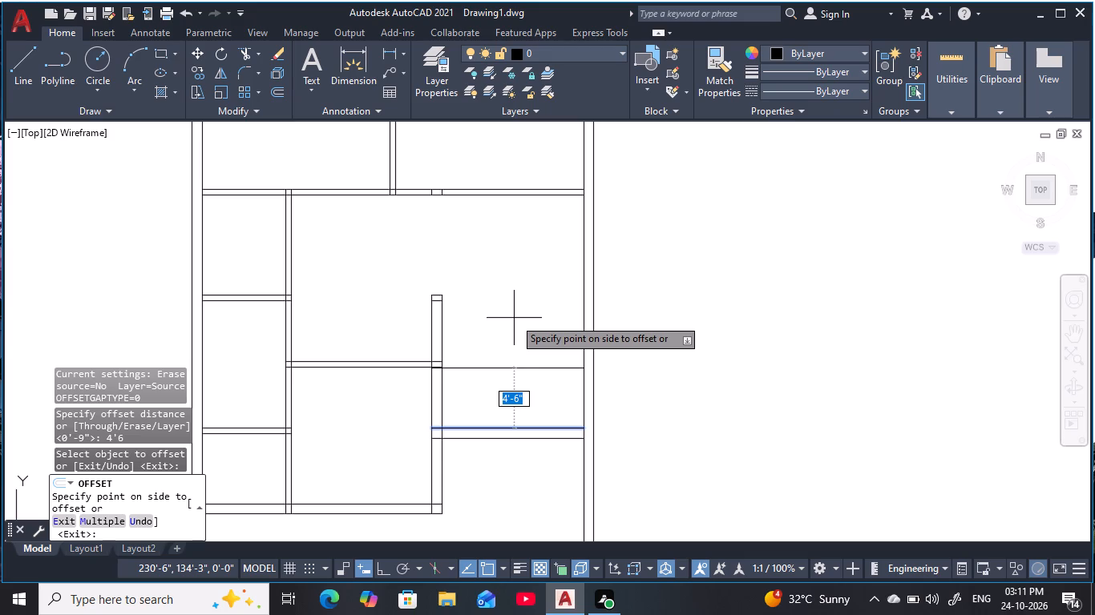
left_click(514, 318)
key("Escape")
key("Escape")
key("Escape")
key("Escape")
key("Escape")
key("Escape")
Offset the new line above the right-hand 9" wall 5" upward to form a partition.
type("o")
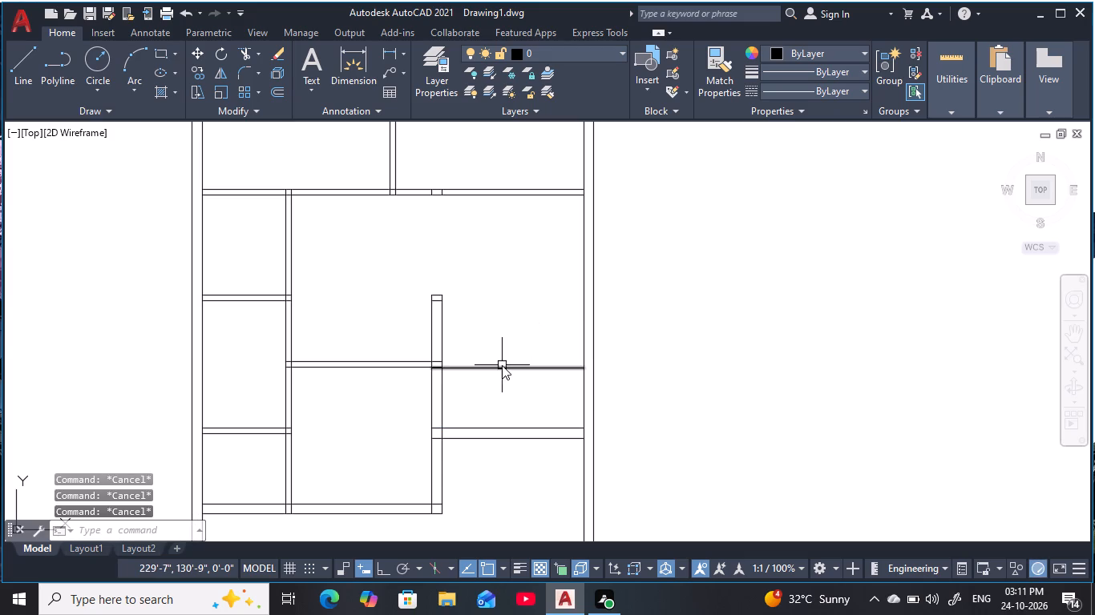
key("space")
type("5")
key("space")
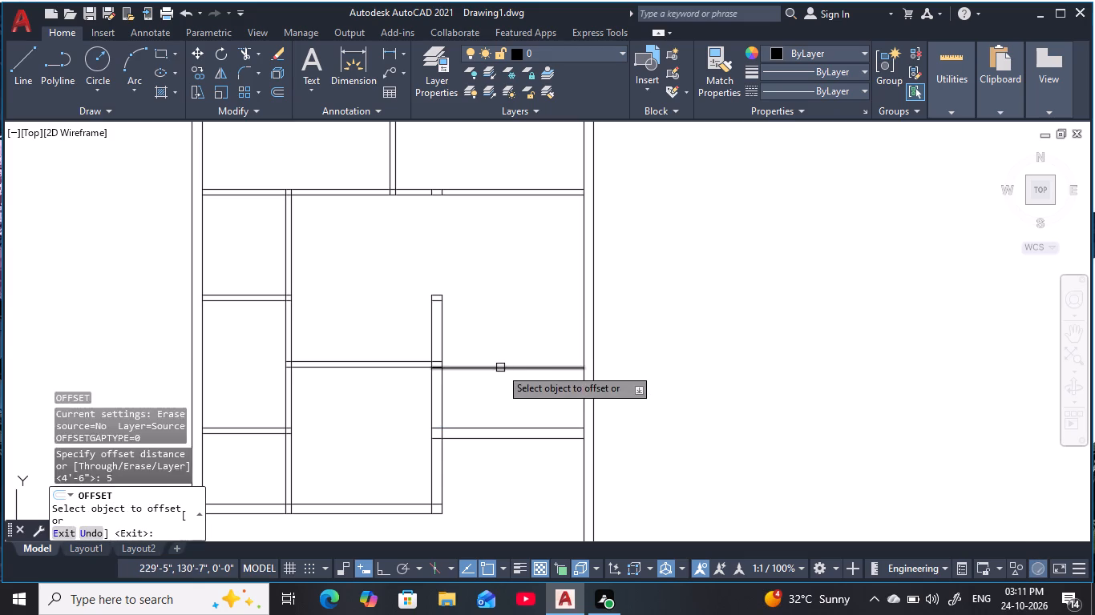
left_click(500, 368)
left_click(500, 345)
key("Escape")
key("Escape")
Examine how the new right-hand partition meets the 9" vertical wall and the left-hand horizontal partition.
scroll(466, 360, "up", 2)
middle_click_drag(466, 360, 471, 353)
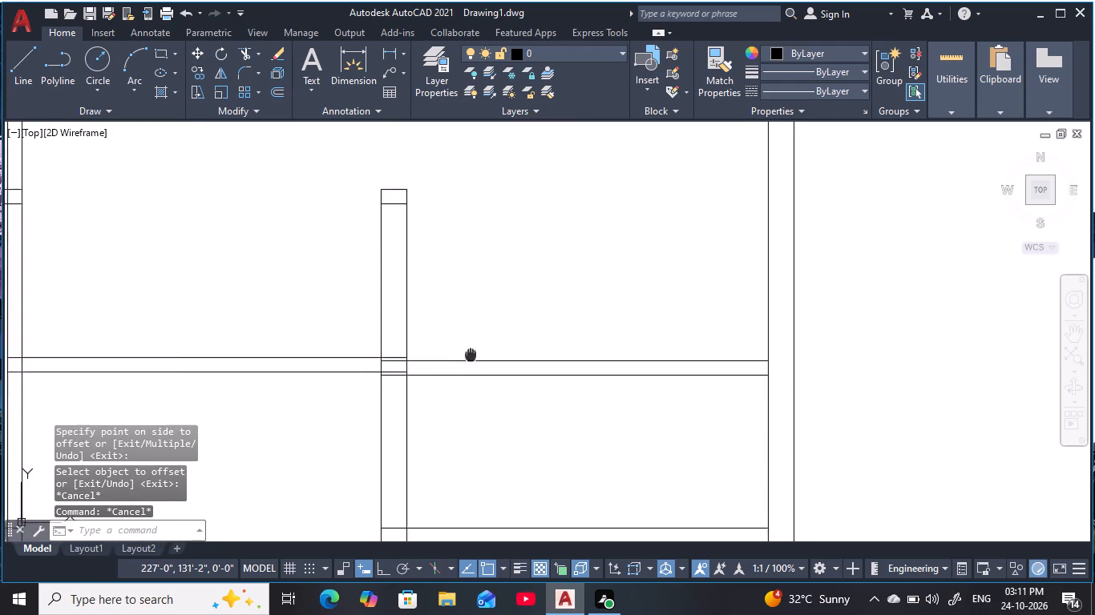
scroll(471, 353, "down", 1)
middle_click_drag(471, 353, 505, 345)
scroll(398, 415, "down", 1)
middle_click_drag(395, 419, 410, 404)
key("Escape")
key("Escape")
key("Escape")
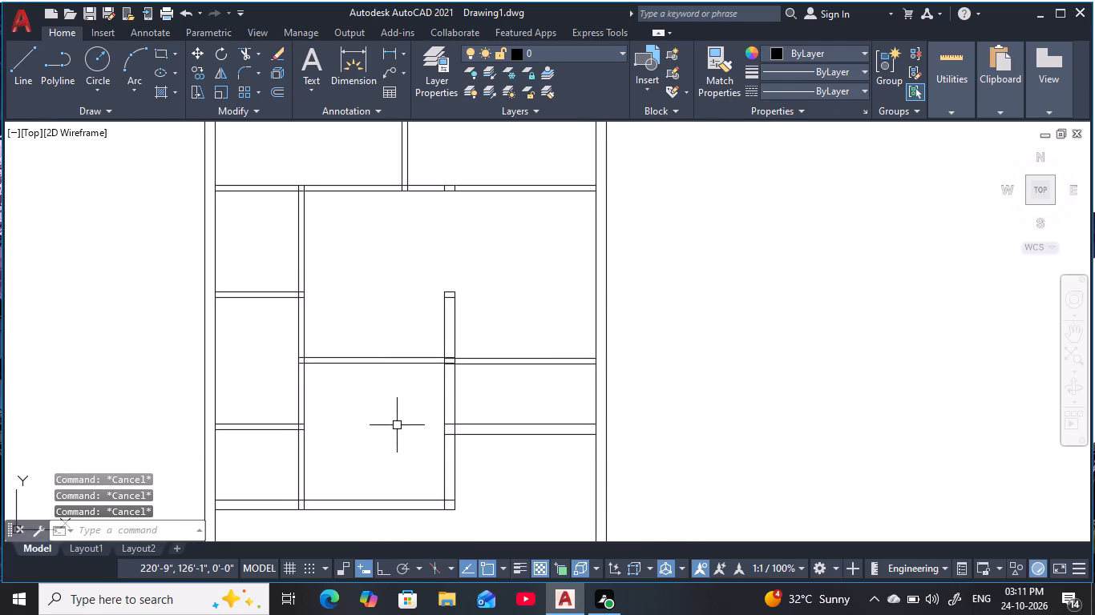
key("Escape")
key("Escape")
key("Escape")
key("Escape")
scroll(483, 355, "up", 2)
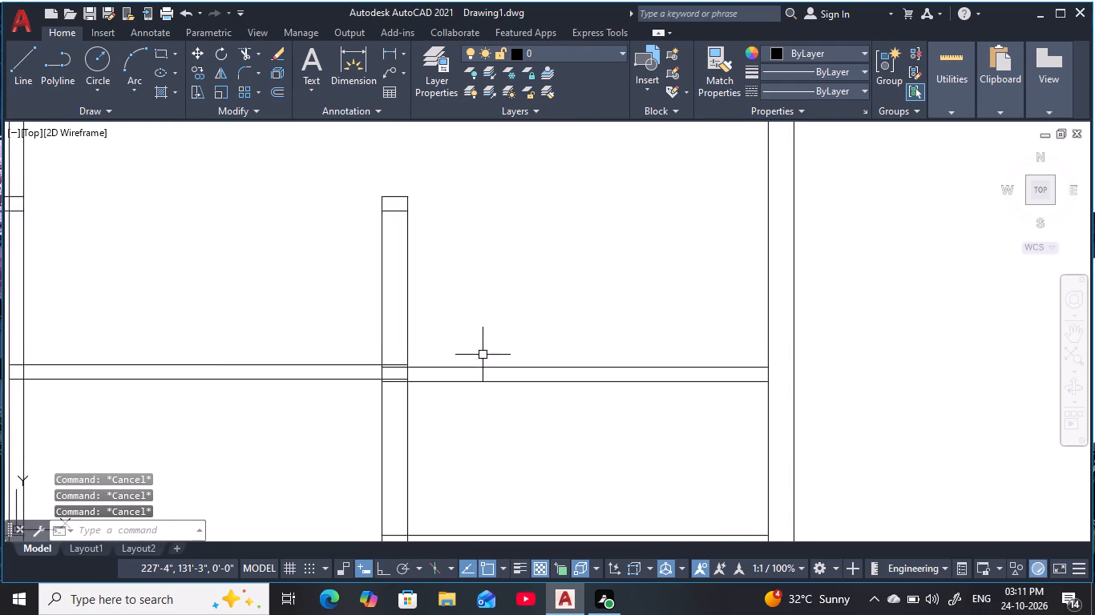
middle_click_drag(483, 355, 435, 360)
scroll(479, 360, "down", 2)
middle_click_drag(478, 357, 467, 353)
key("Escape")
key("Escape")
key("Escape")
key("Escape")
key("Escape")
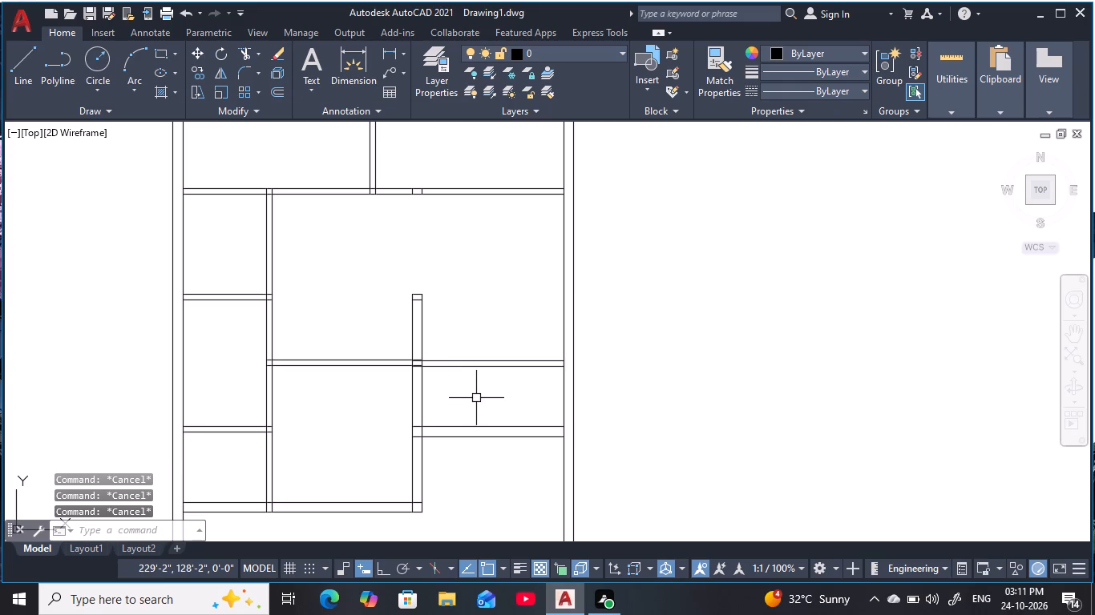
Measure the vertical distance from the bottom outer wall's inner face to the underside of the right-hand 9" horizontal wall.
middle_click_drag(476, 398, 440, 249)
key("Escape")
type("dli")
key("space")
left_click(462, 460)
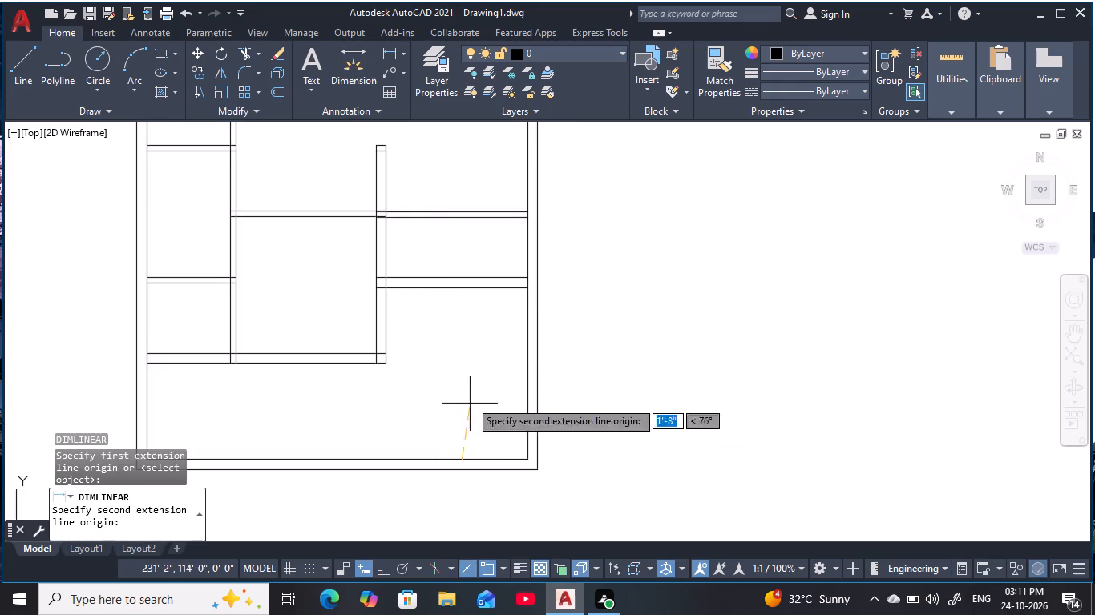
left_click(461, 292)
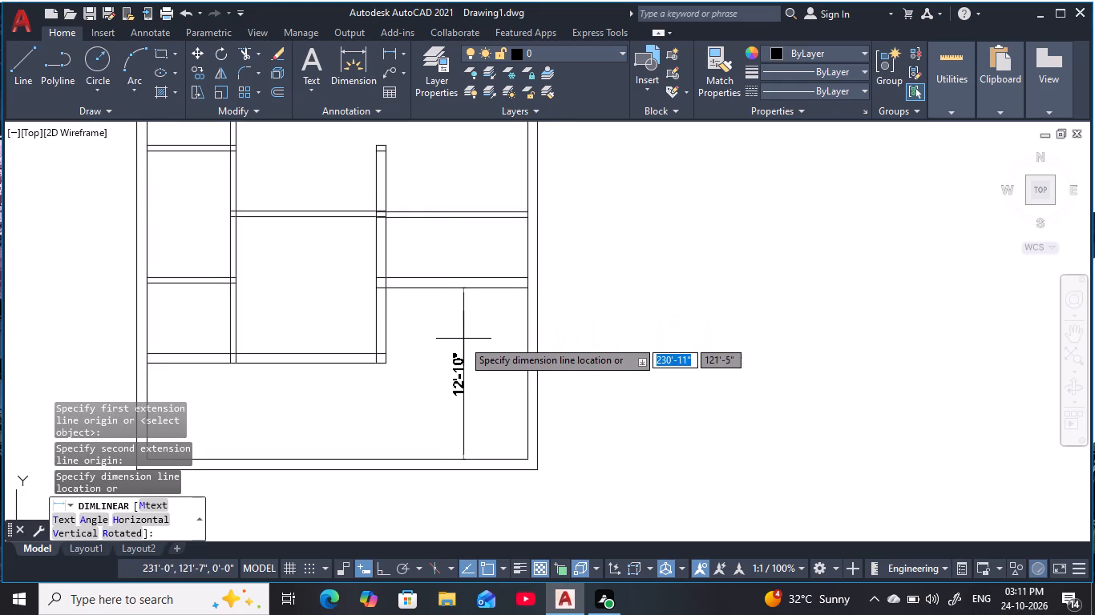
key("Escape")
key("Escape")
key("Escape")
key("Escape")
key("Escape")
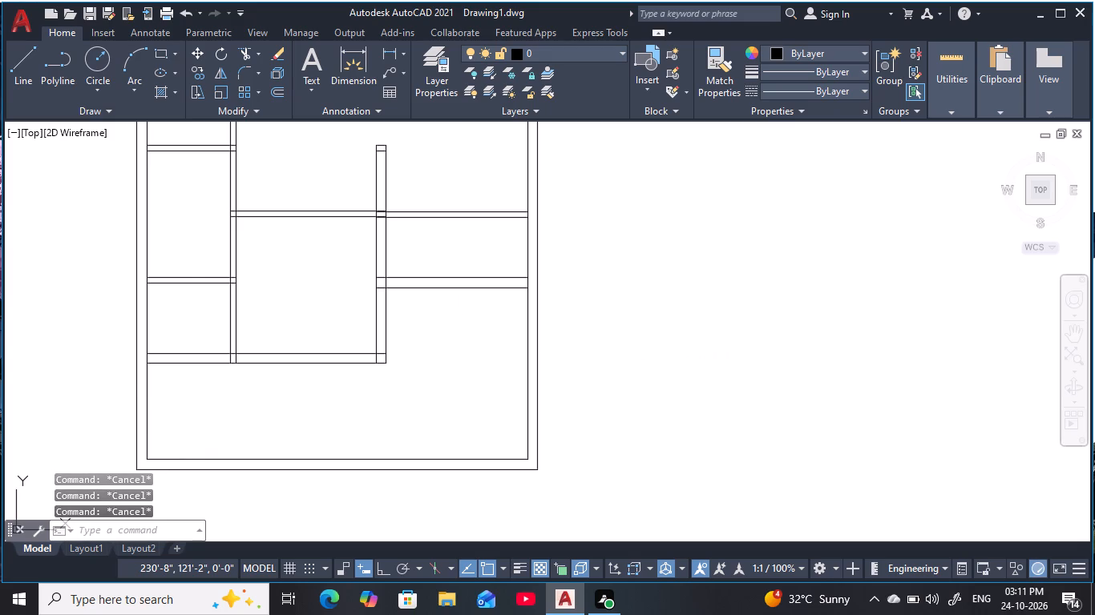
Measure the vertical distance from the new right-hand partition's upper line to the full-width horizontal wall above it.
scroll(460, 343, "down", 1)
middle_click_drag(461, 340, 454, 405)
key("Escape")
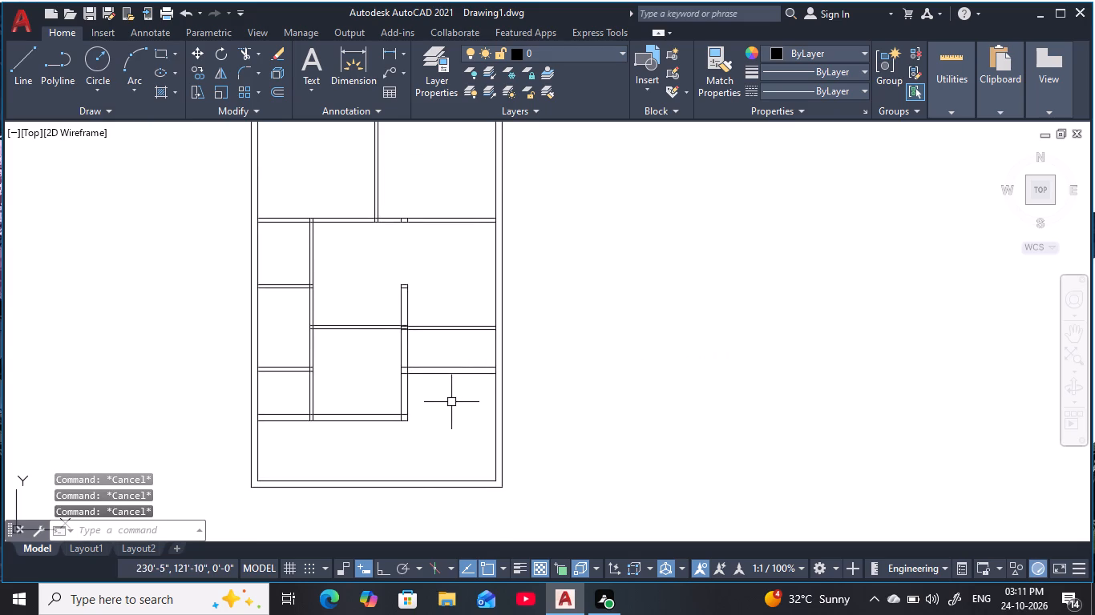
key("d")
type("li")
key("space")
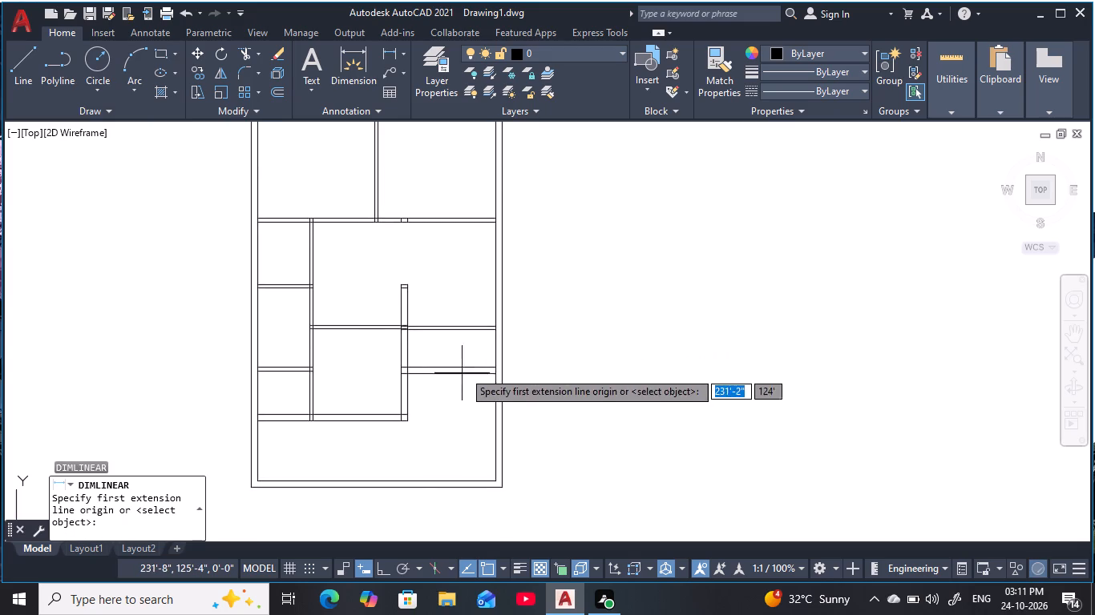
middle_click_drag(479, 324, 471, 383)
scroll(470, 387, "up", 2)
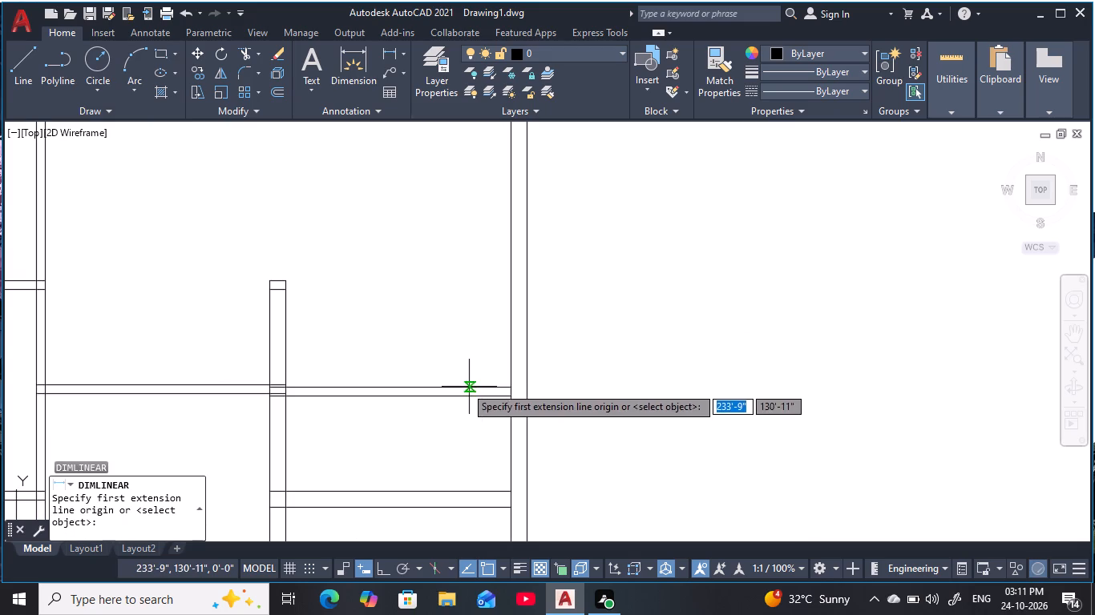
left_click(436, 384)
middle_click_drag(427, 215, 431, 350)
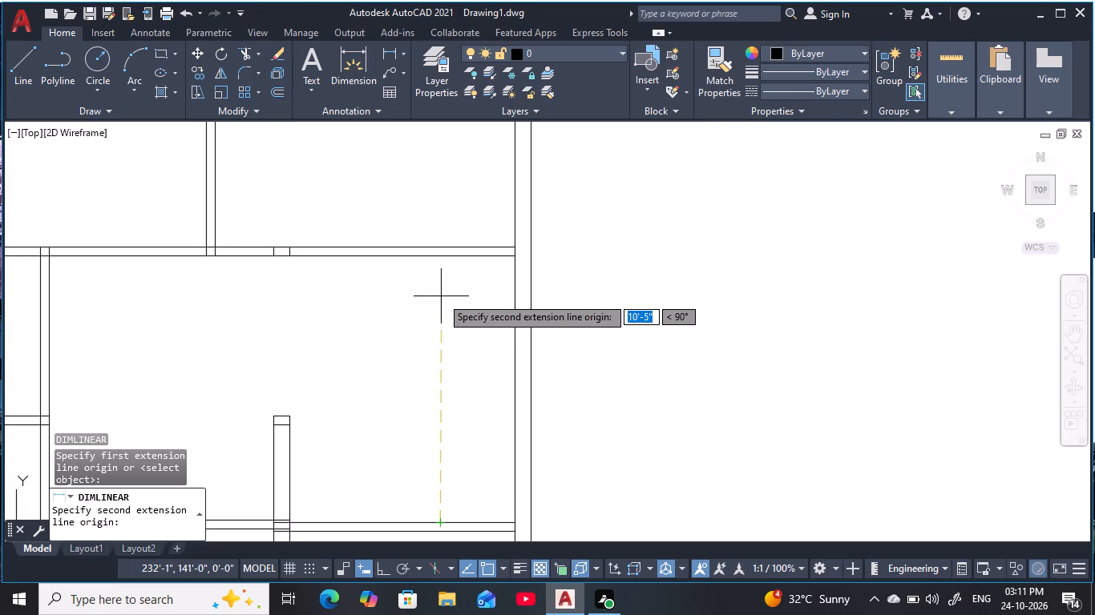
left_click(438, 260)
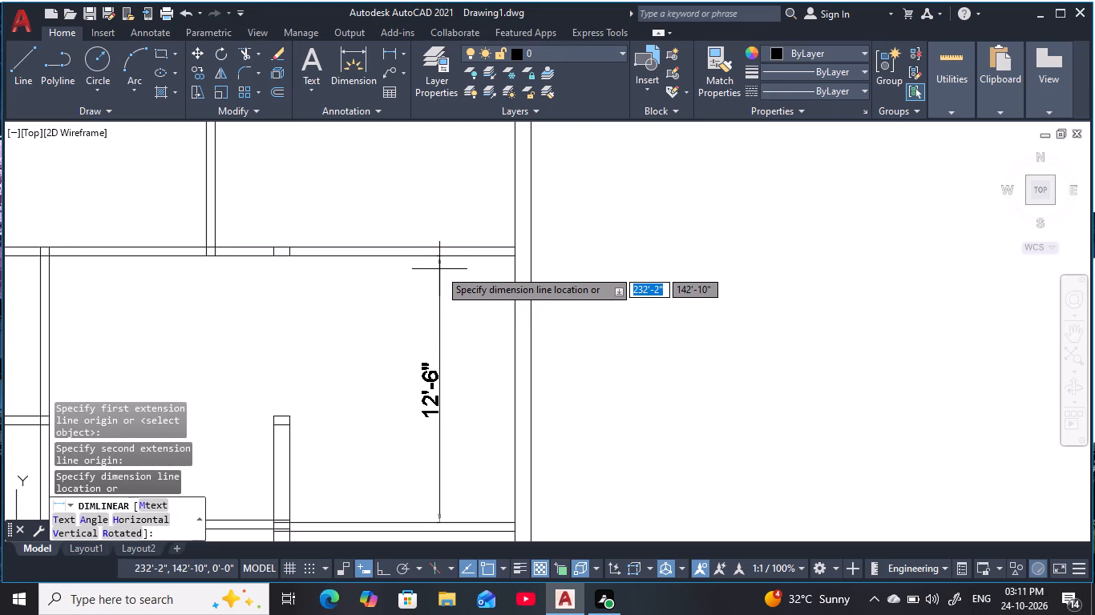
key("Escape")
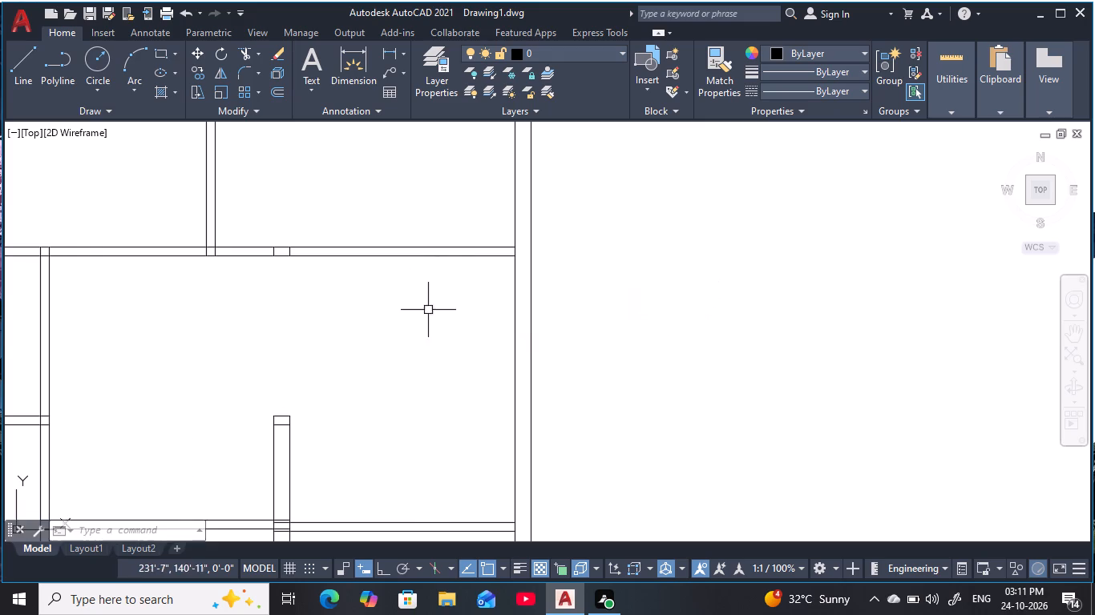
key("Escape")
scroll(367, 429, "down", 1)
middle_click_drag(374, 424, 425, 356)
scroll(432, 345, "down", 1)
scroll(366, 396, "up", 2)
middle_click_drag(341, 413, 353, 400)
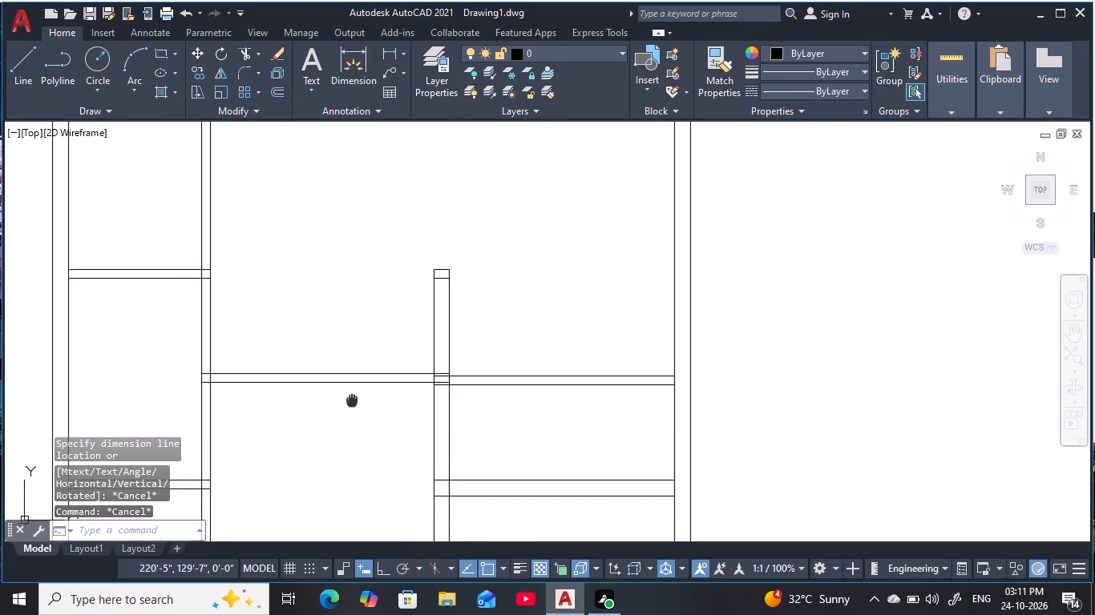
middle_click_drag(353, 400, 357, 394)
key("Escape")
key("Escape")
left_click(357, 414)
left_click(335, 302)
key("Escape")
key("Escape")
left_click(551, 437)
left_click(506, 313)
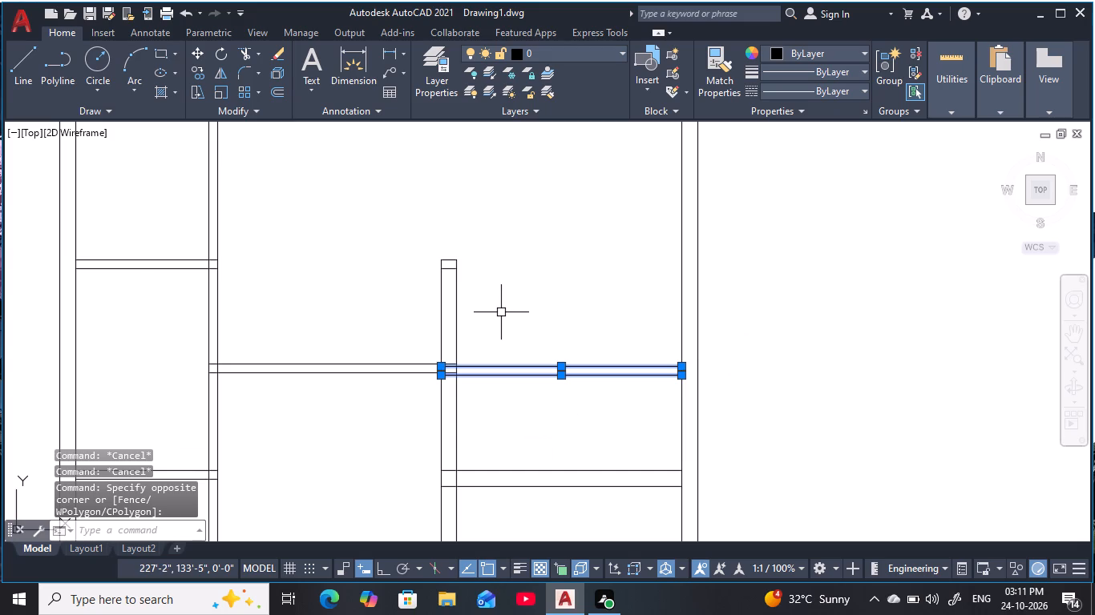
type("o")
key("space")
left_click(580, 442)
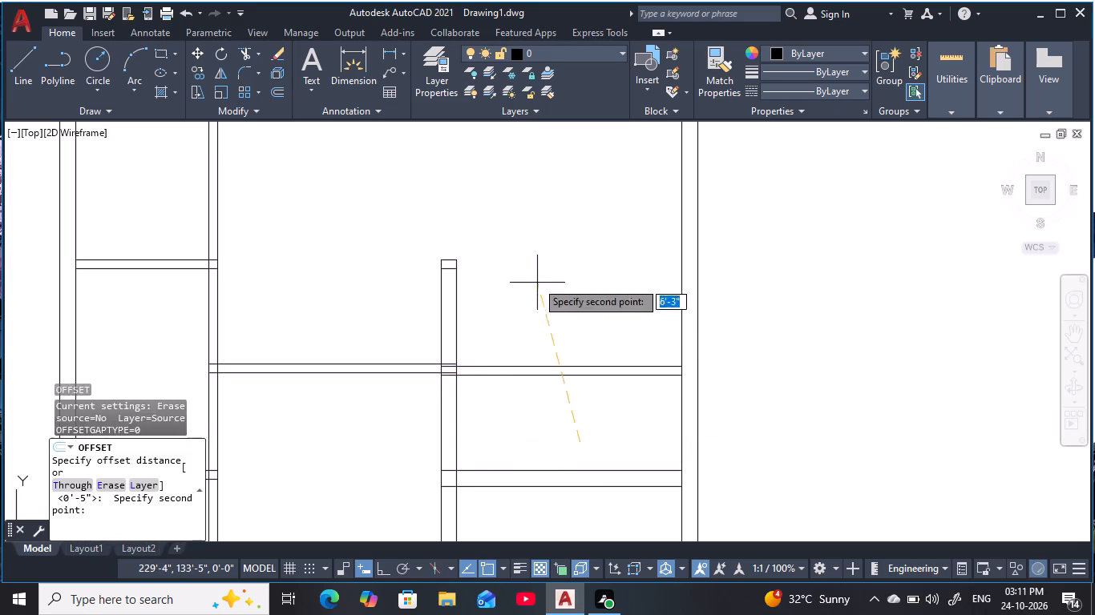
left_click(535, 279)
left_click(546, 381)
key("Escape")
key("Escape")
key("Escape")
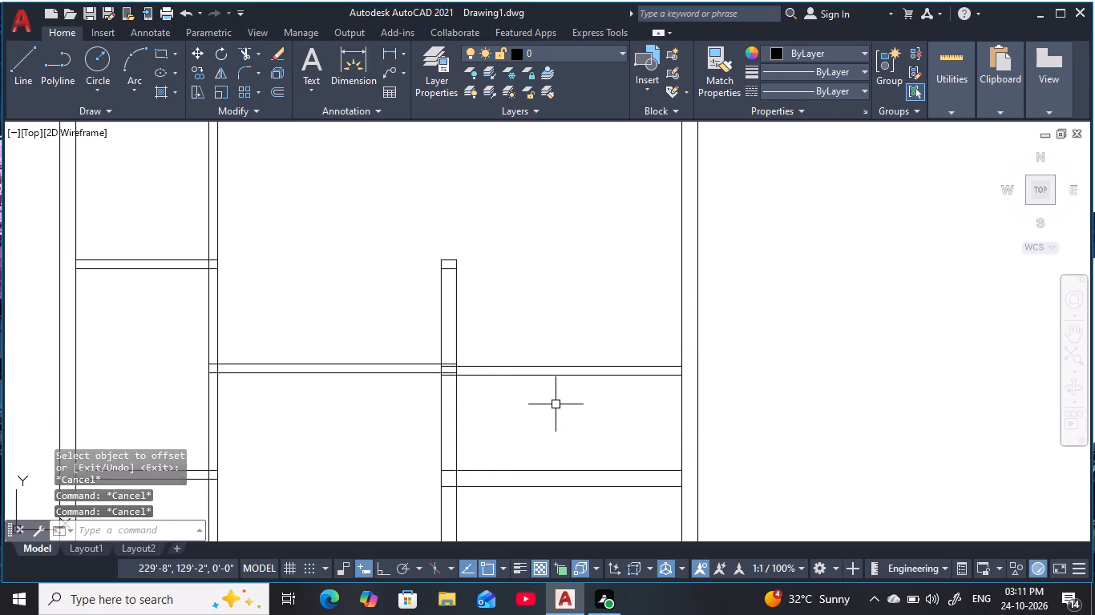
Erase both lines of the right-hand horizontal partition between the 9" vertical wall and the right outer wall.
left_click(556, 404)
left_click(530, 320)
type("e")
key("space")
key("Escape")
key("Escape")
key("Escape")
key("Escape")
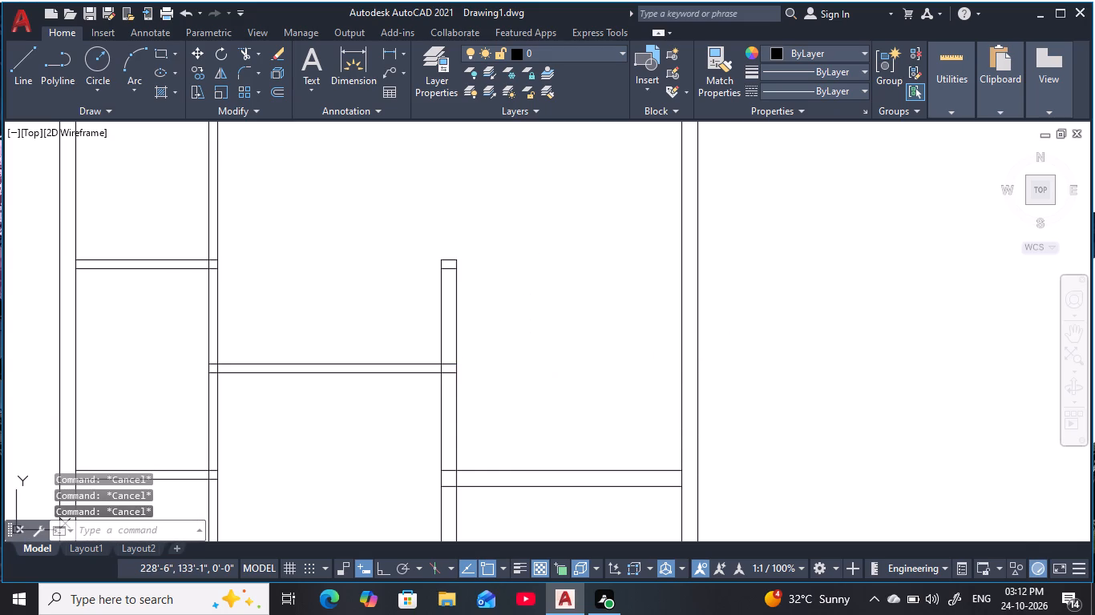
key("Escape")
key("Escape")
key("Escape")
key("Escape")
key("Escape")
key("Escape")
key("Escape")
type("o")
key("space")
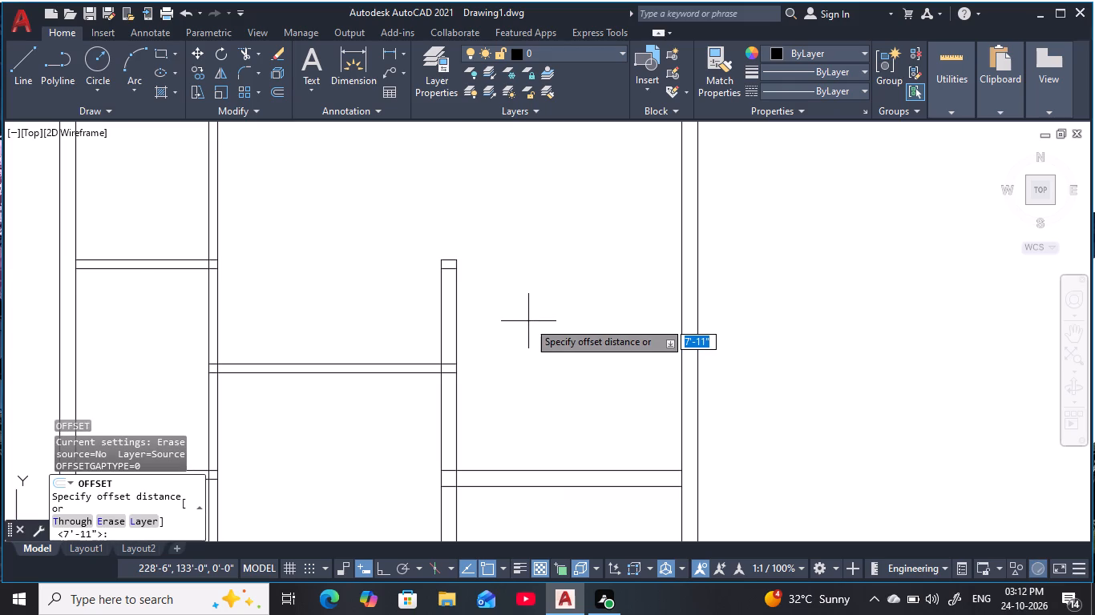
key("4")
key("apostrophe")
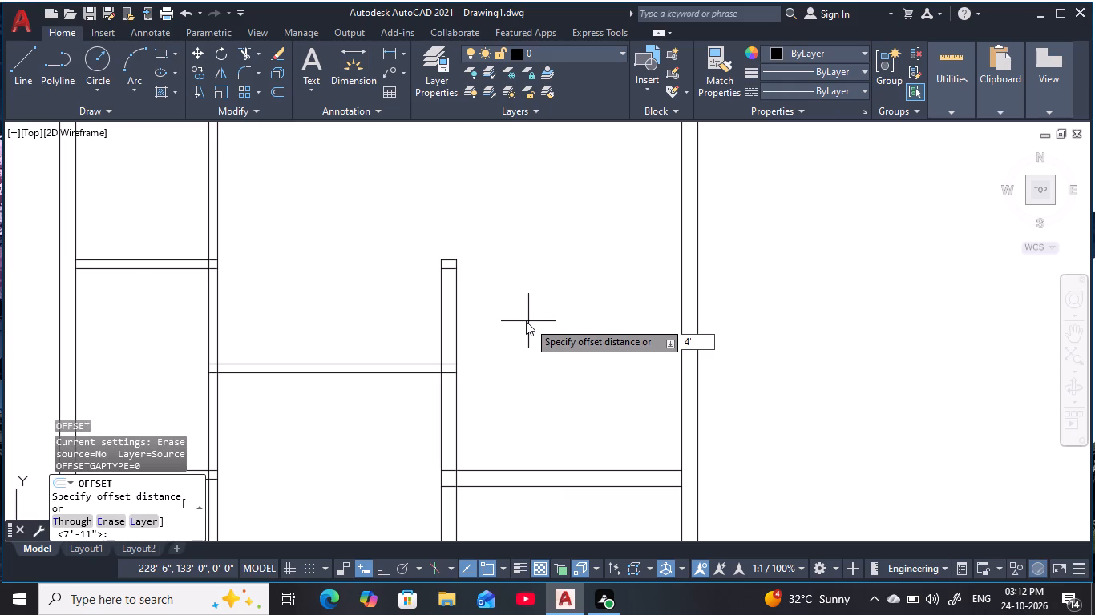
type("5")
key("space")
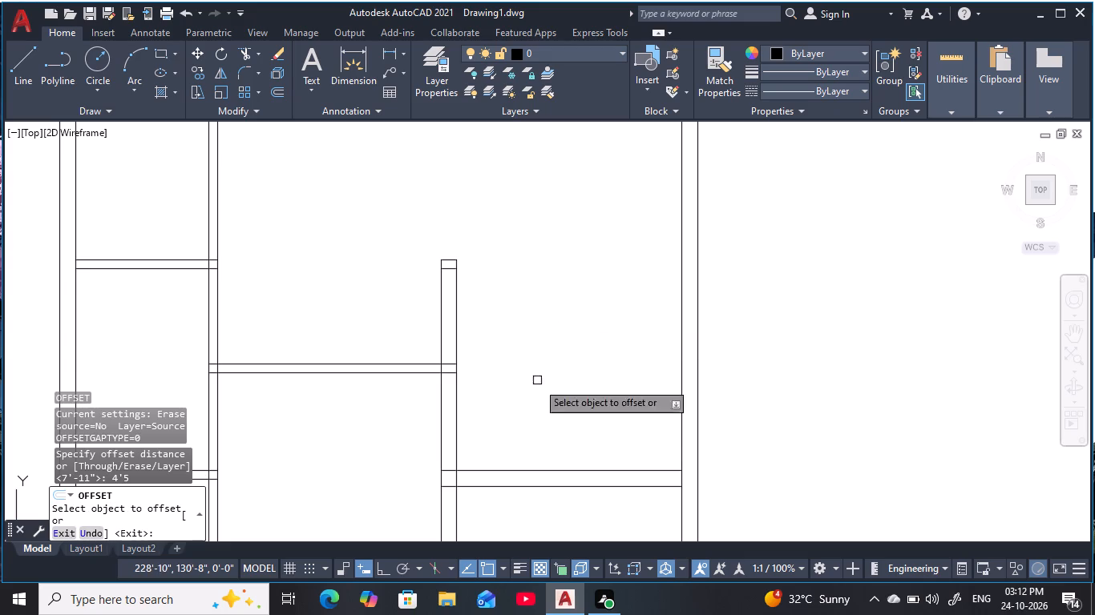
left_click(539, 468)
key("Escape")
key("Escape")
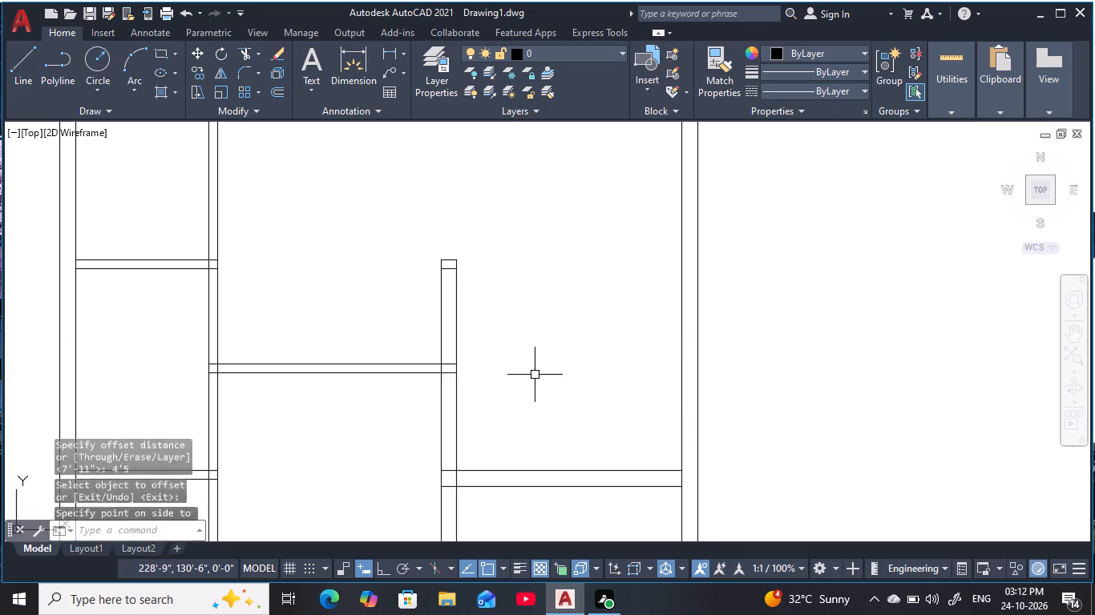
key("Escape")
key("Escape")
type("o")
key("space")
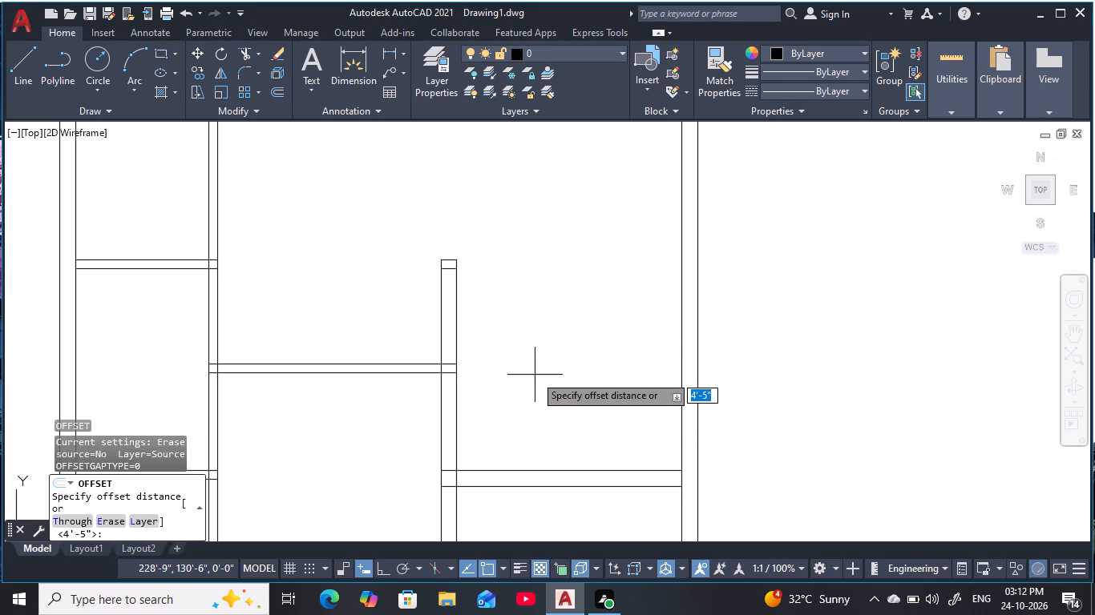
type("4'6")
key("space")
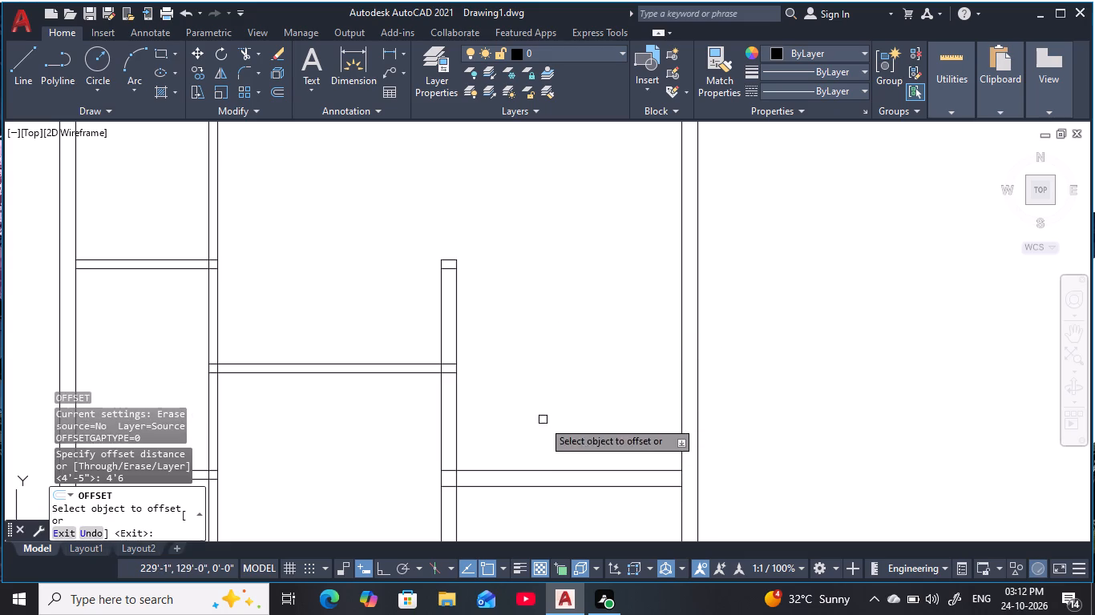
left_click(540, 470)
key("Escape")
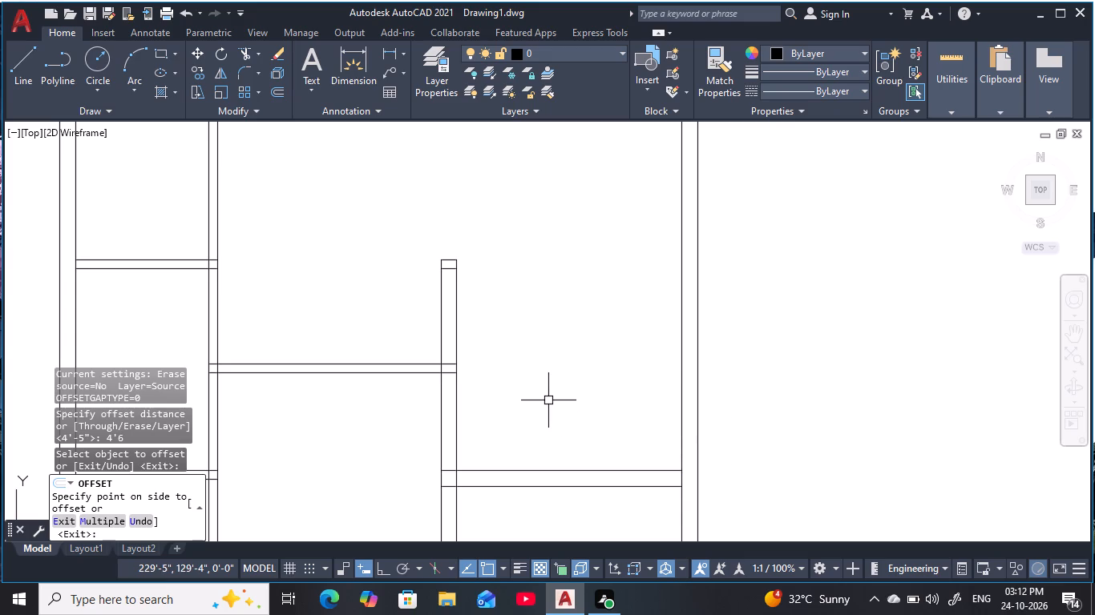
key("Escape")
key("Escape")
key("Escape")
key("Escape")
Offset the upper line of the right-hand 9" horizontal wall 4'7" upward.
type("o")
key("space")
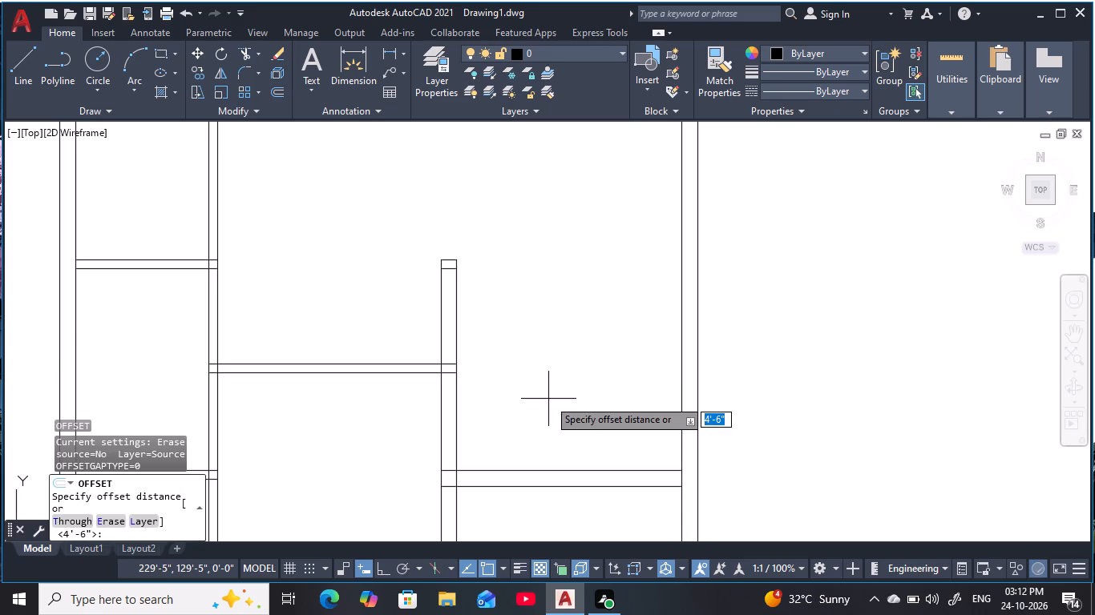
key("4")
type("'7")
key("space")
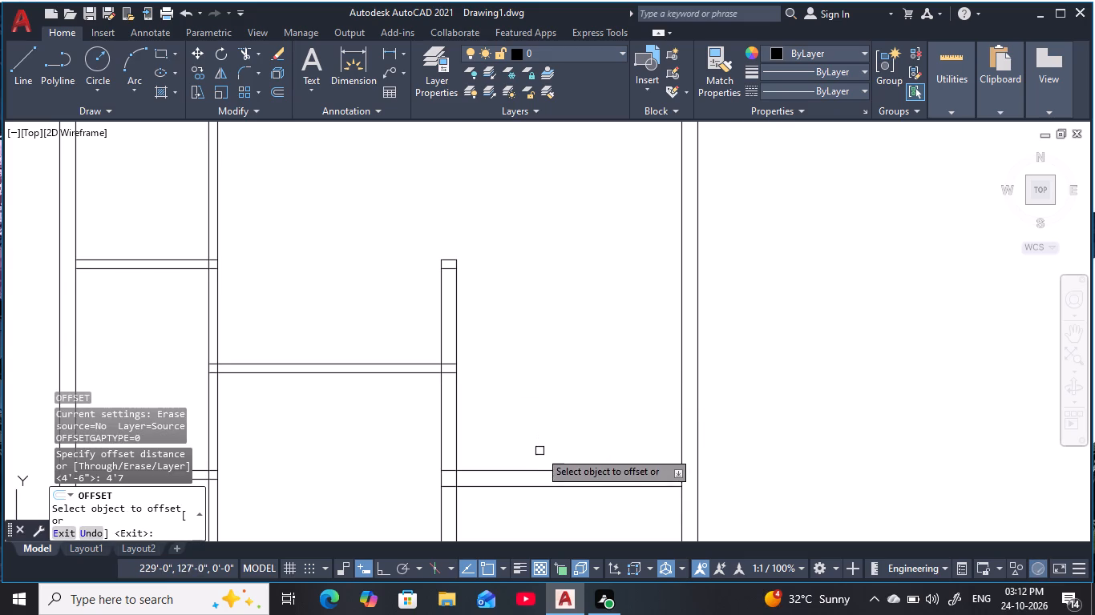
left_click(536, 468)
left_click(528, 303)
key("Escape")
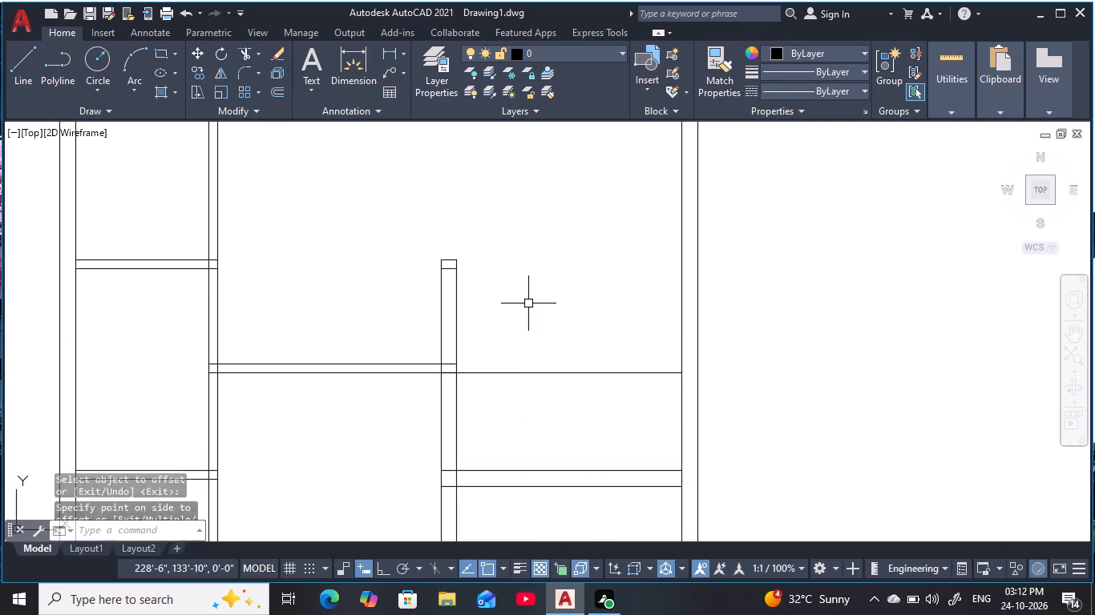
key("Escape")
key("Escape")
Offset the new right-hand line 5" upward to form a partition in line with the left-hand horizontal partition.
scroll(464, 368, "up", 7)
scroll(464, 368, "down", 7)
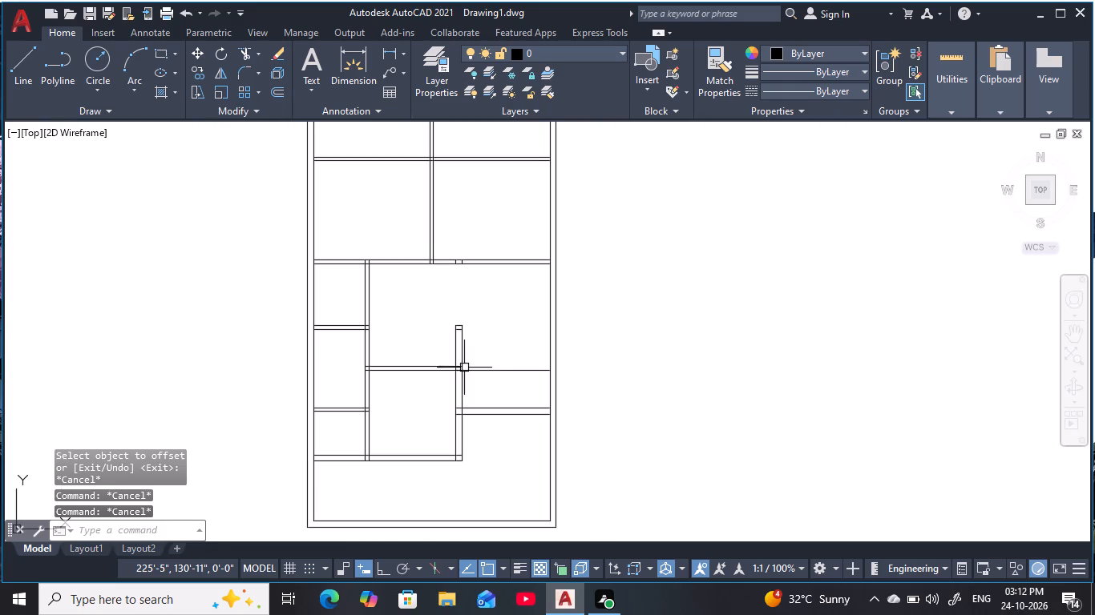
key("Escape")
key("Escape")
type("o 5")
key("space")
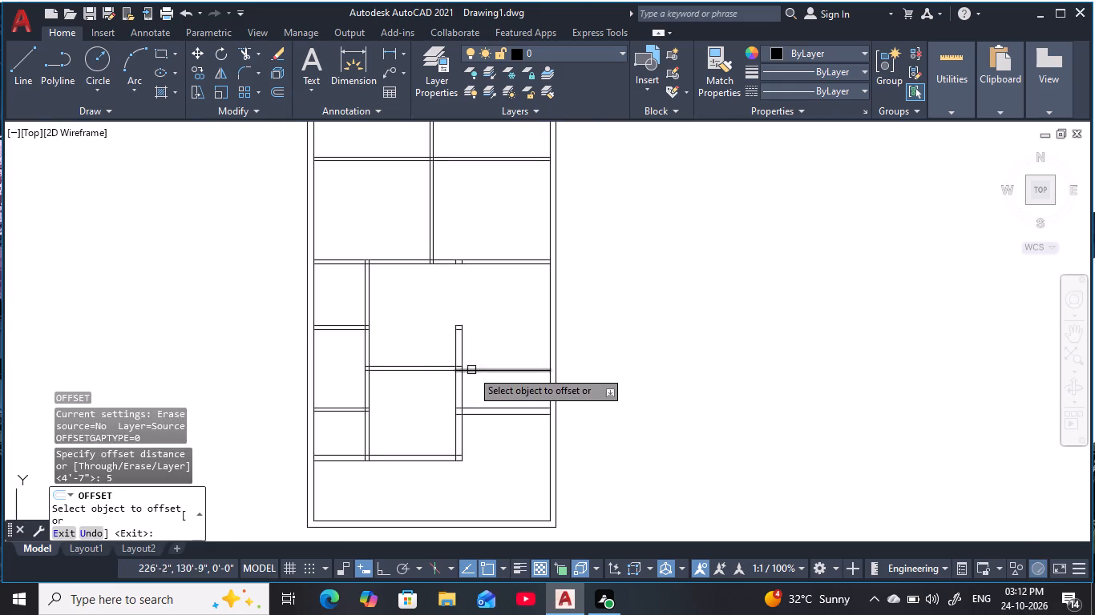
left_click(471, 371)
left_click(496, 339)
key("Escape")
scroll(499, 342, "up", 3)
middle_click_drag(501, 343, 515, 321)
scroll(520, 315, "down", 4)
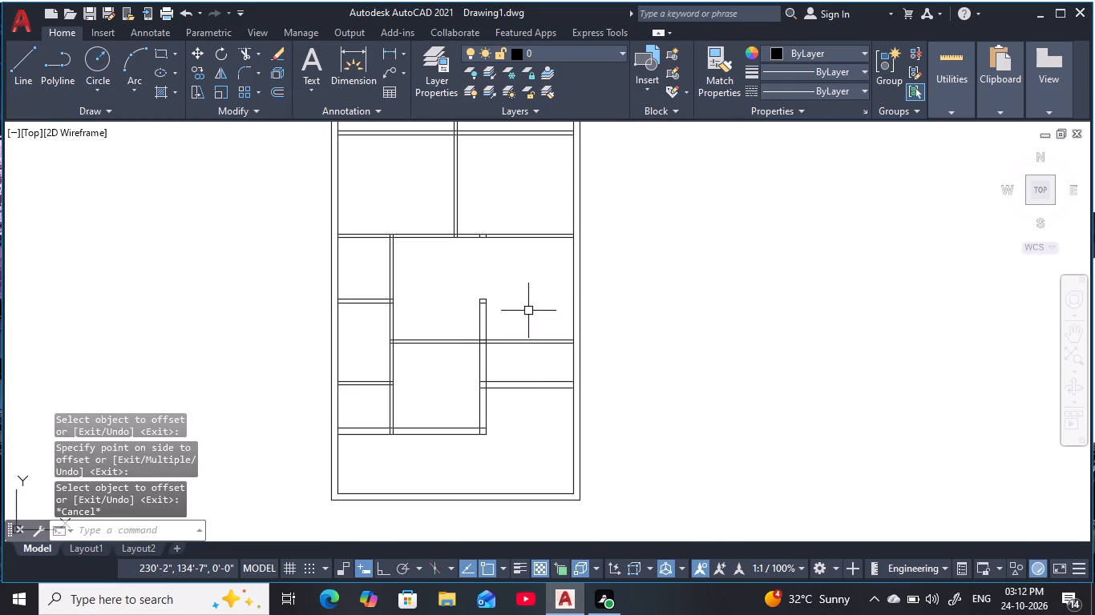
key("Escape")
key("Escape")
key("Escape")
middle_click_drag(536, 361, 527, 343)
key("Escape")
key("Escape")
key("Escape")
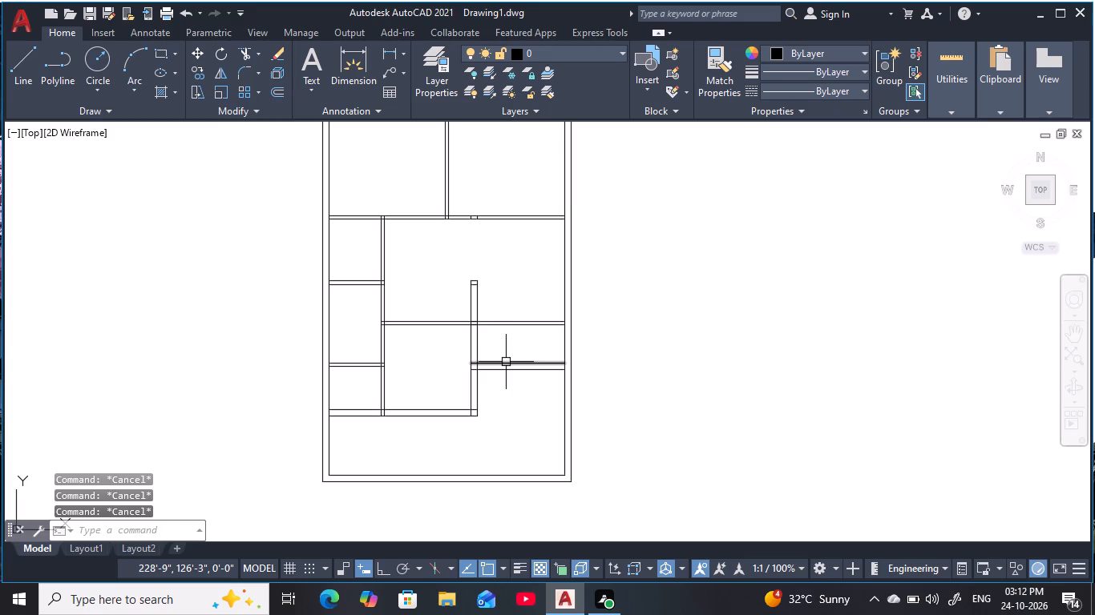
Offset the inner line of the right outer wall 4'6" to the left.
key("Escape")
key("Escape")
type("o")
key("space")
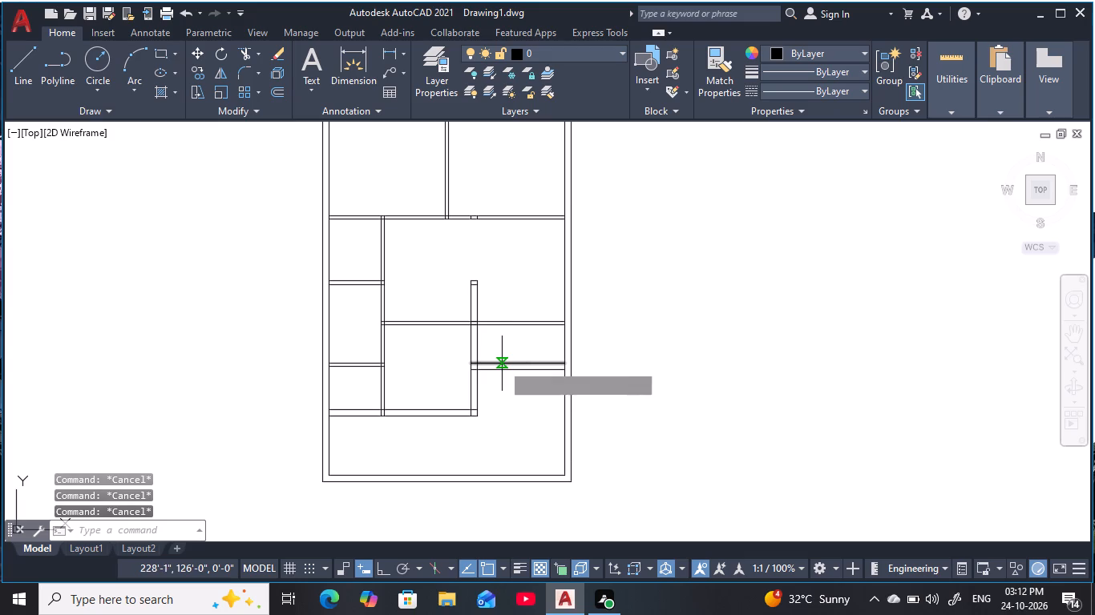
type("4'")
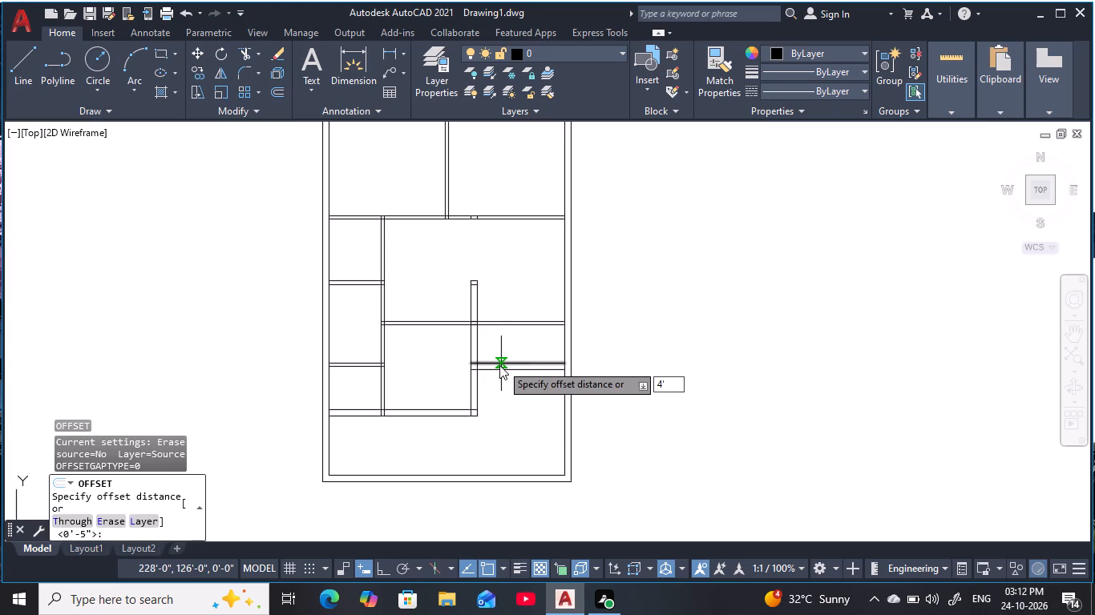
type("6")
key("space")
left_click(562, 347)
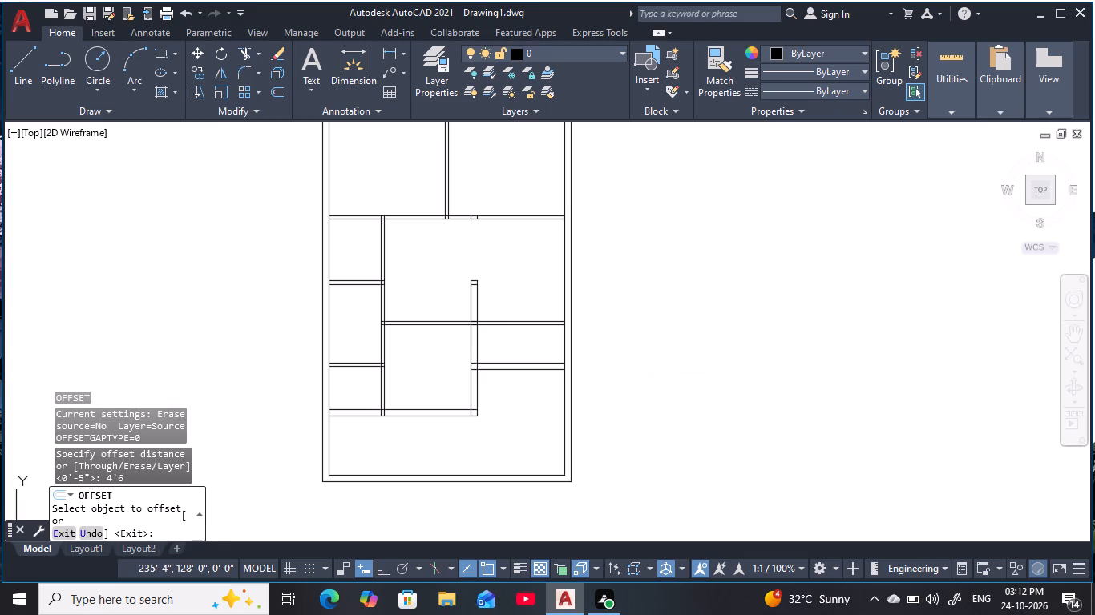
left_click(499, 360)
key("Escape")
key("Escape")
key("Escape")
key("Escape")
key("Escape")
key("Escape")
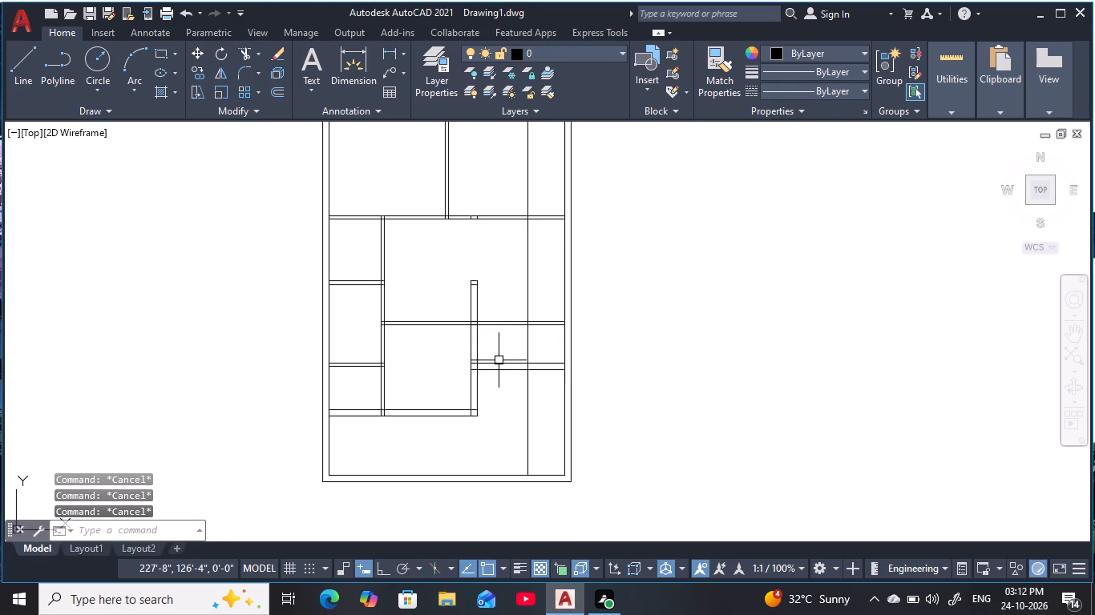
key("Escape")
key("Escape")
key("Escape")
key("Escape")
key("Escape")
Offset the new vertical line 5" to the left to form a vertical partition.
type("o")
key("space")
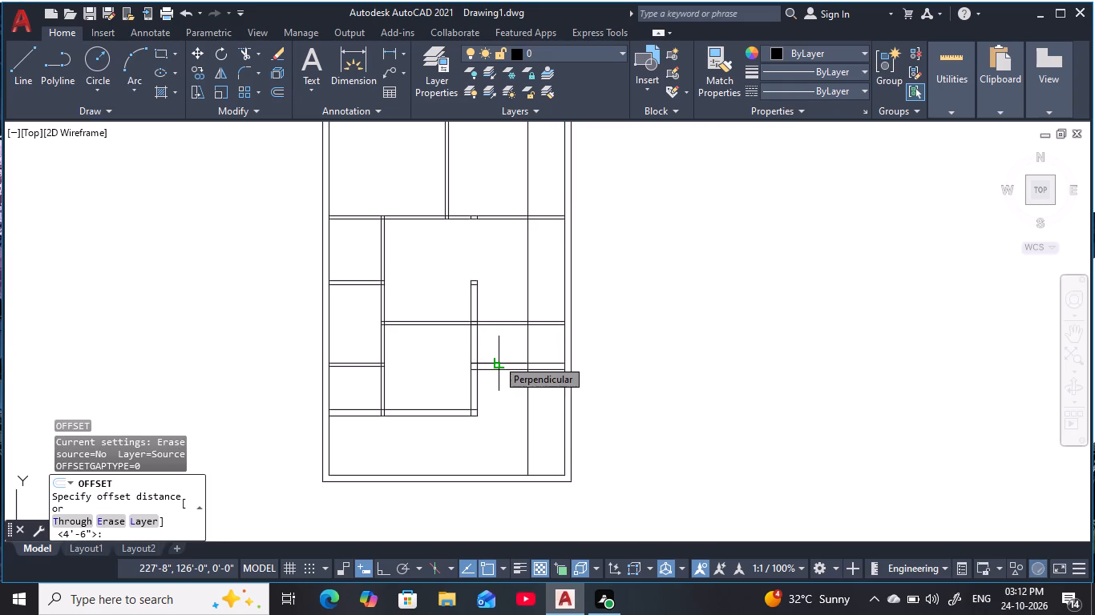
type("5")
key("space")
left_click(530, 348)
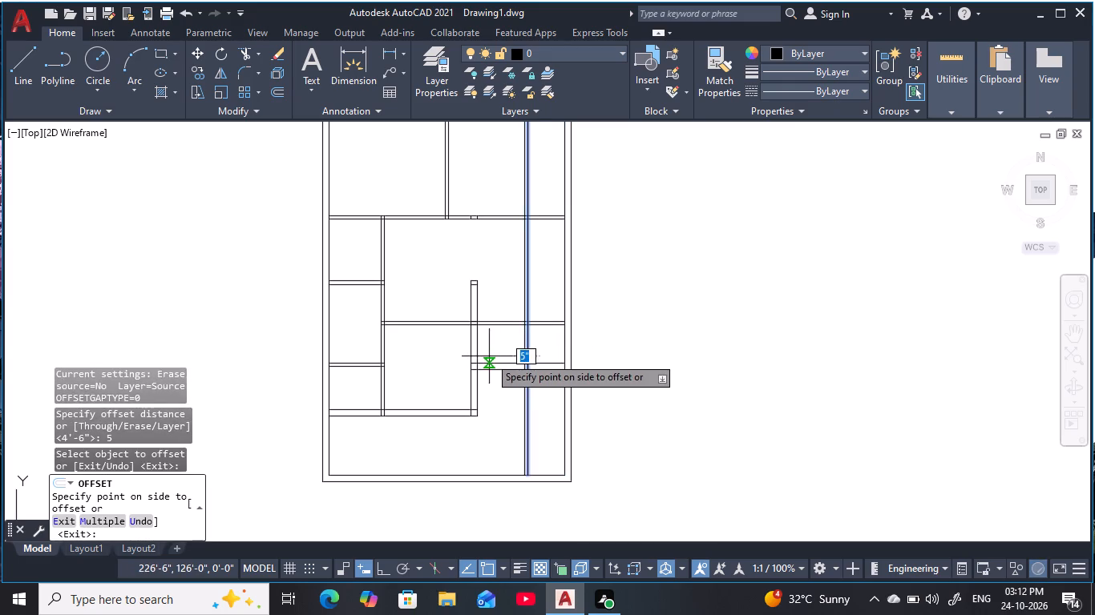
left_click(489, 356)
key("Escape")
key("Escape")
key("Escape")
key("Escape")
Trim the new vertical partition below the right-hand 9" wall and above the small corner room, and trim the horizontal partition to its left.
type("tr")
key("space")
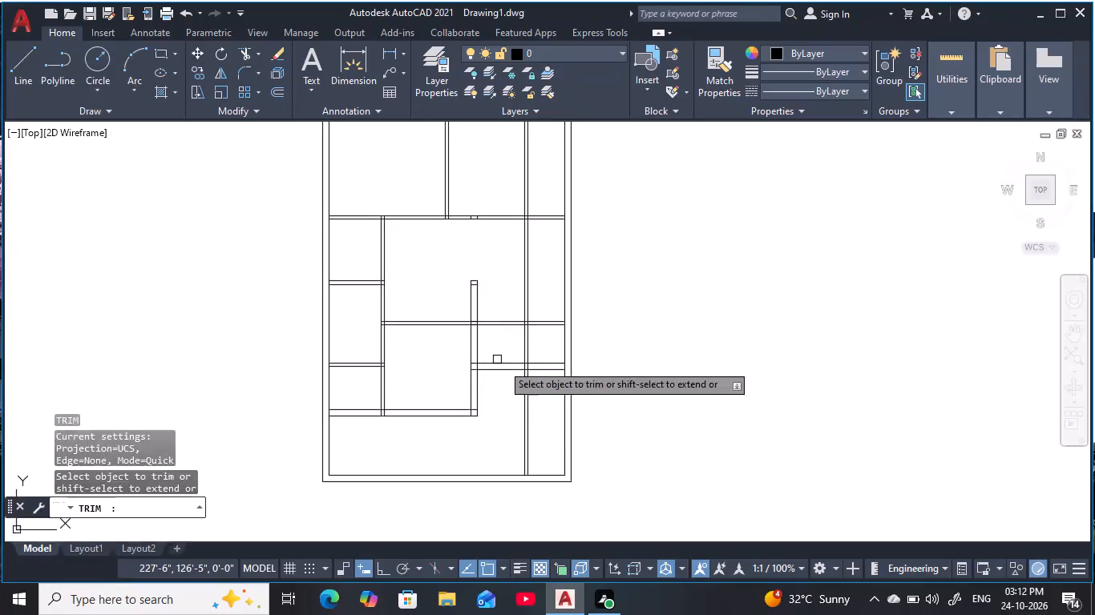
left_click(546, 416)
left_click(511, 420)
middle_click_drag(511, 400, 515, 468)
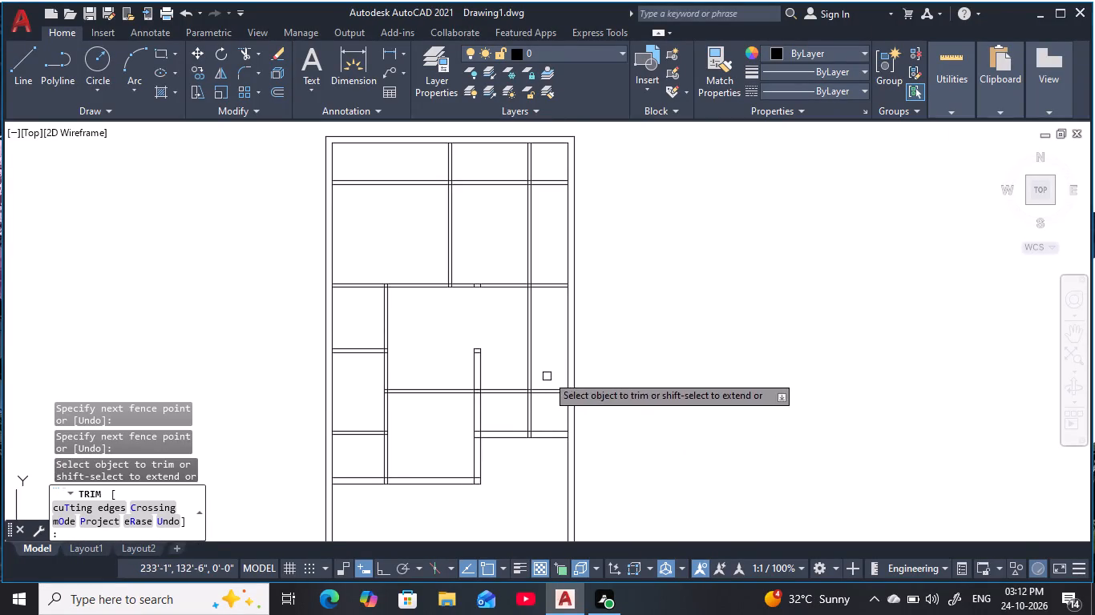
left_click(547, 372)
left_click(519, 372)
middle_click_drag(522, 348, 515, 383)
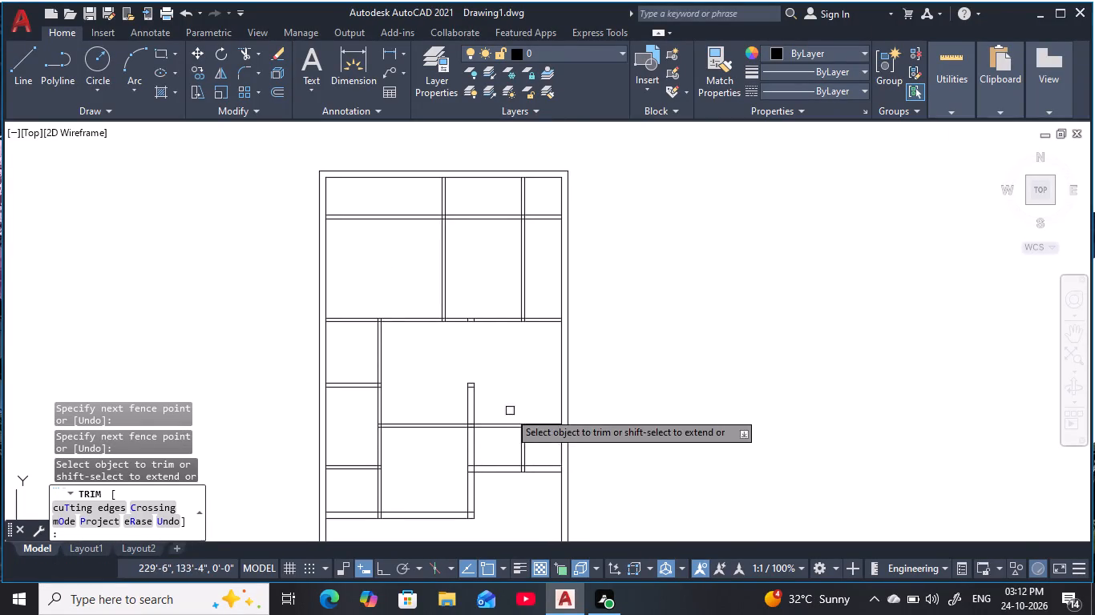
left_click(503, 444)
left_click(496, 405)
middle_click_drag(516, 374, 503, 440)
key("Escape")
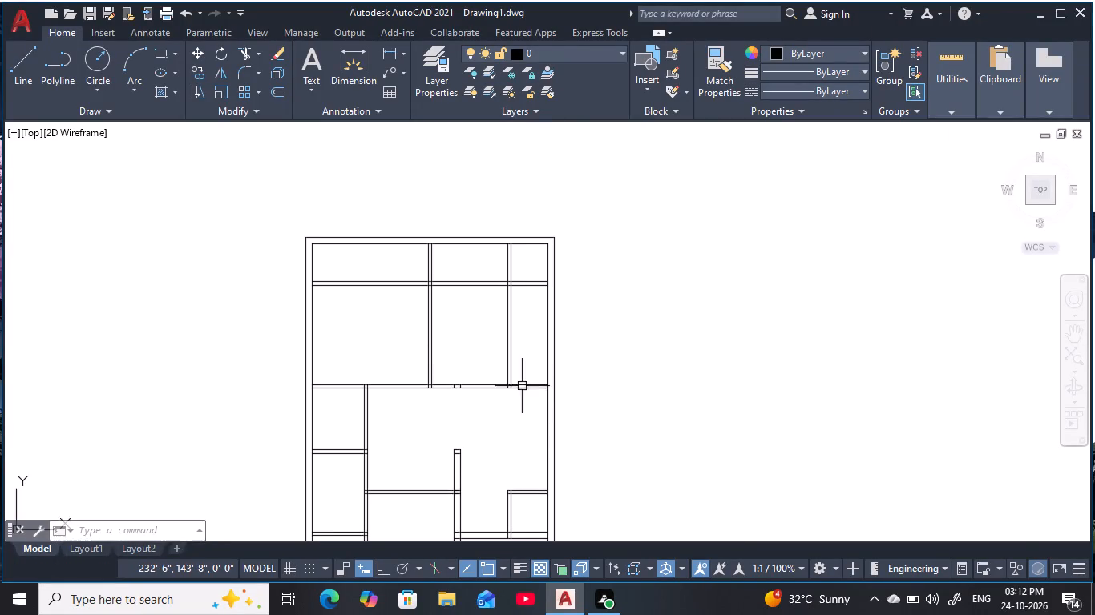
key("Escape")
Erase the two leftover lines of the new vertical partition above the full-width horizontal wall.
left_click(522, 360)
left_click(485, 352)
type("e")
key("space")
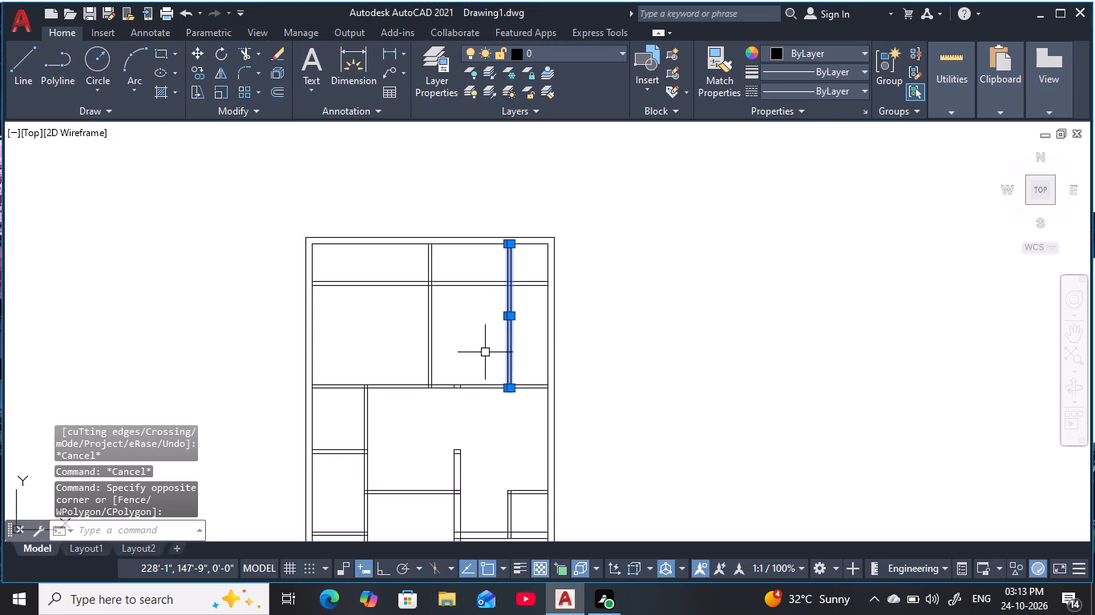
Offset the inner line of the left outer wall 7' to the right.
middle_click_drag(492, 359, 497, 344)
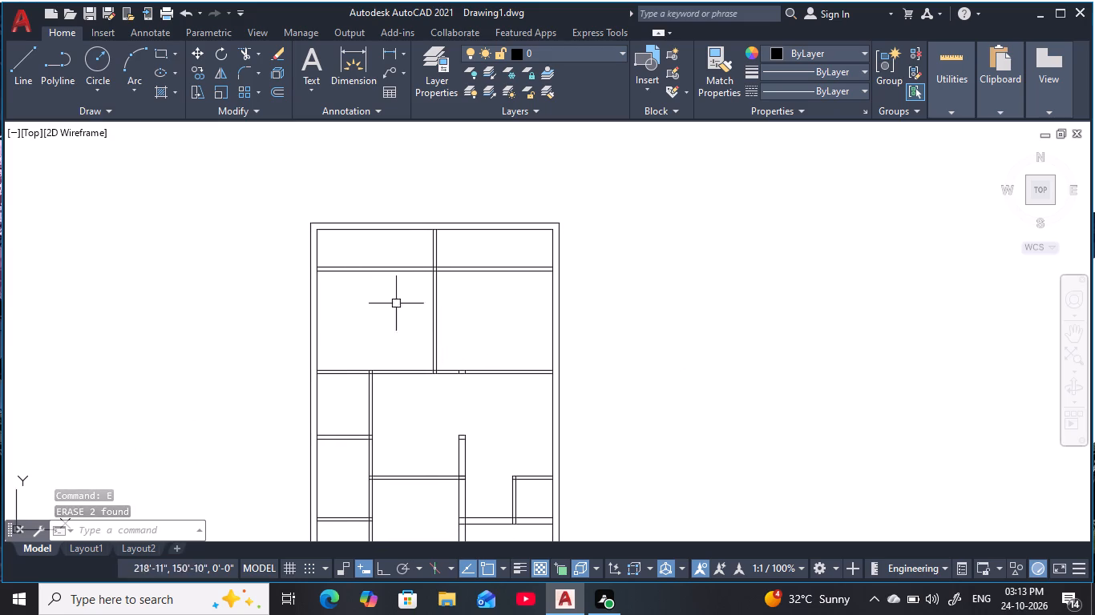
middle_click_drag(341, 283, 389, 349)
scroll(414, 328, "up", 2)
middle_click(414, 328)
key("Escape")
key("Escape")
key("Escape")
key("Escape")
key("Escape")
key("Escape")
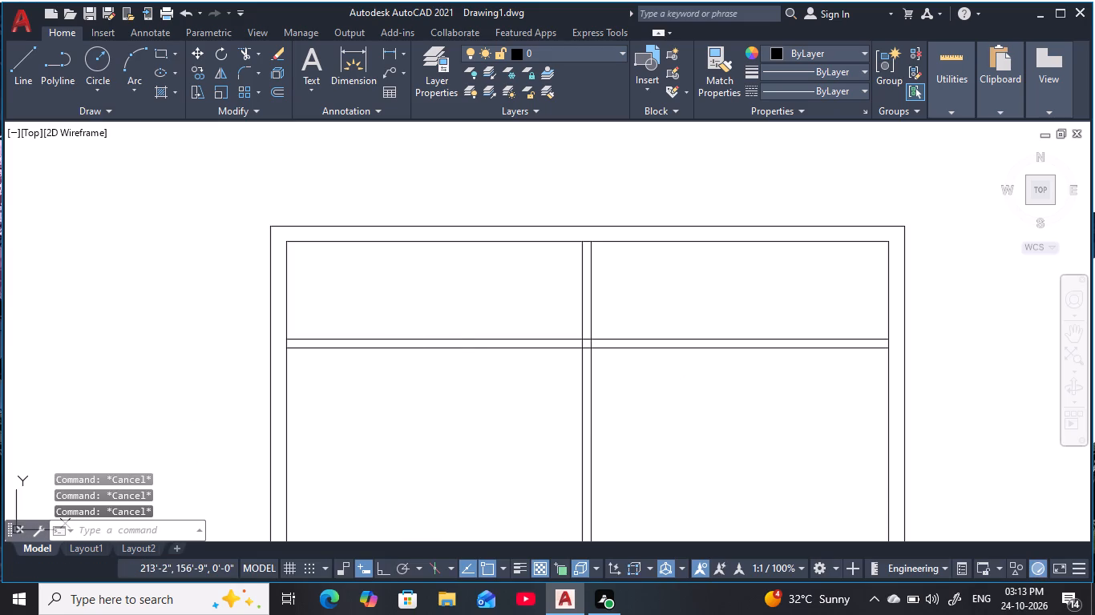
type("o")
key("space")
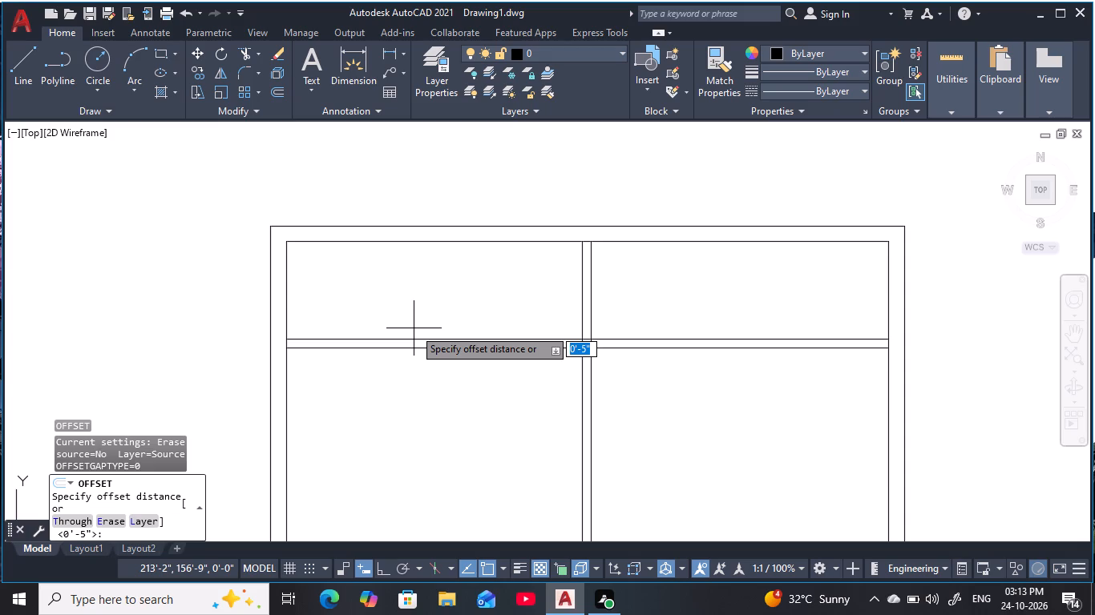
key("7")
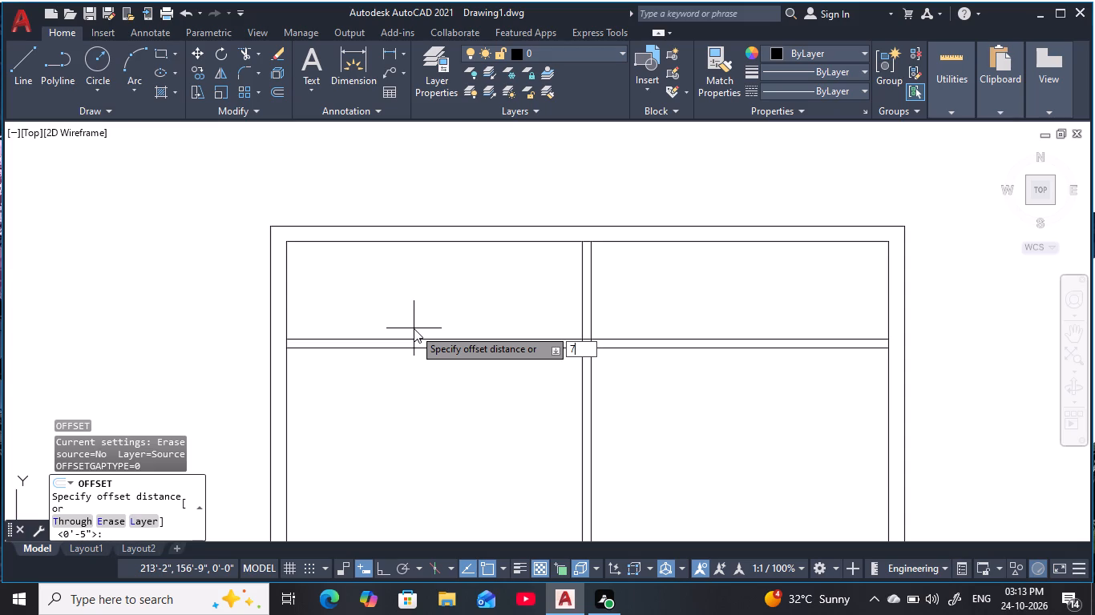
type("'")
key("space")
left_click(287, 290)
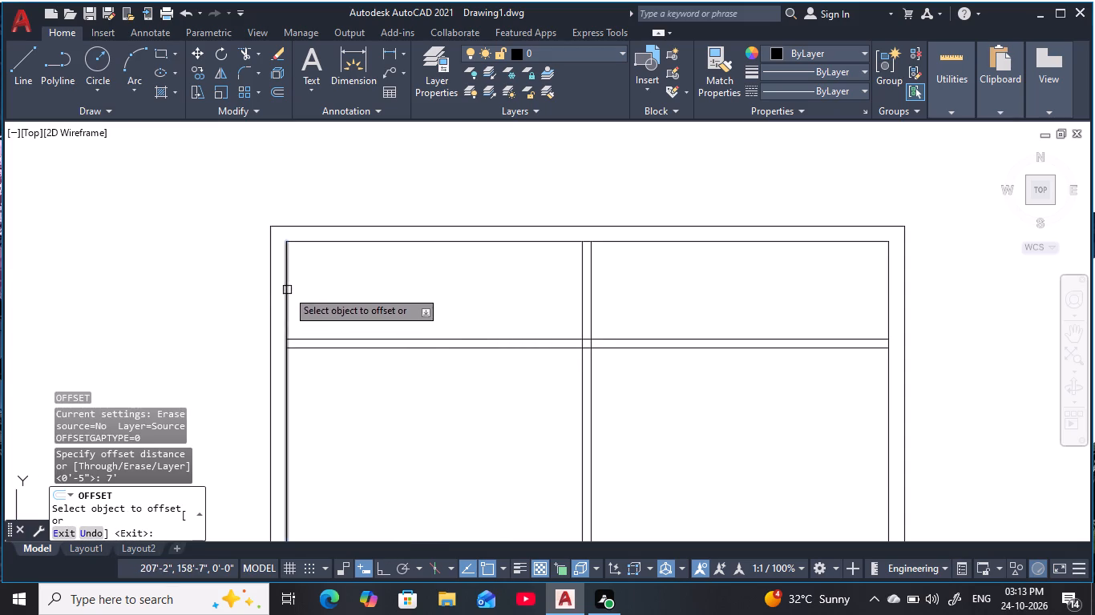
left_click(487, 283)
key("Escape")
key("Escape")
key("Escape")
key("Escape")
Offset the new 7' line 5" to the right to form a vertical partition.
type("o")
key("space")
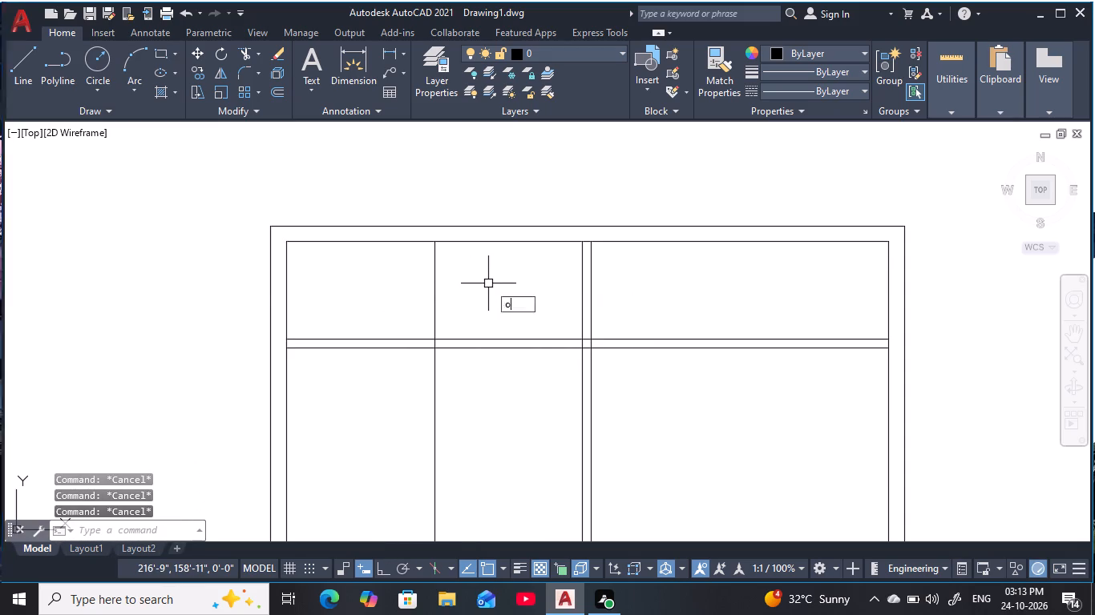
type("5")
key("space")
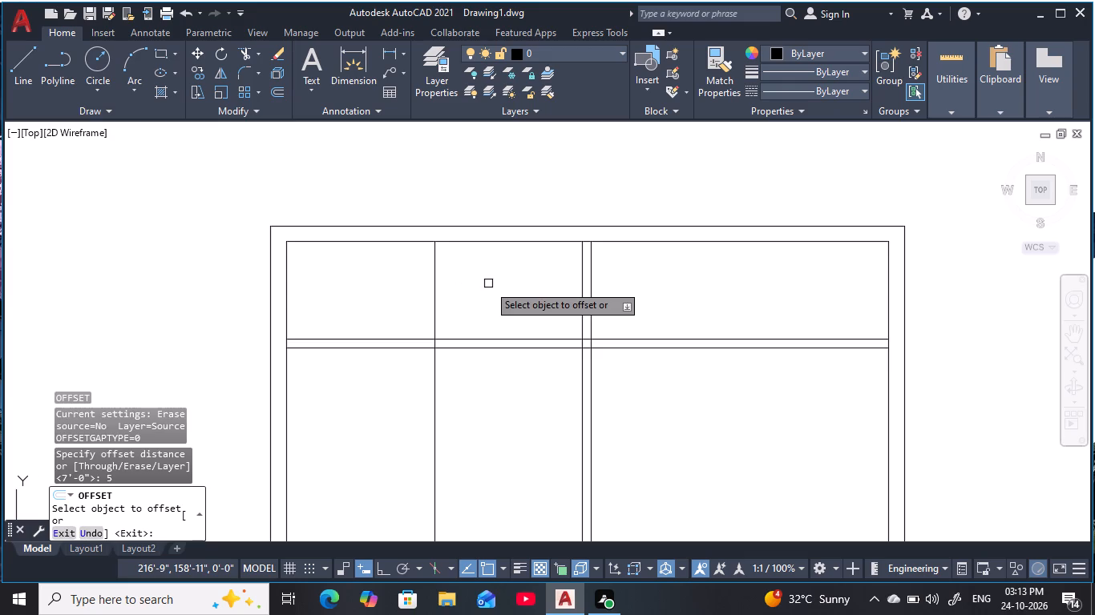
left_click(434, 299)
left_click(528, 299)
key("Escape")
key("Escape")
key("Escape")
key("Escape")
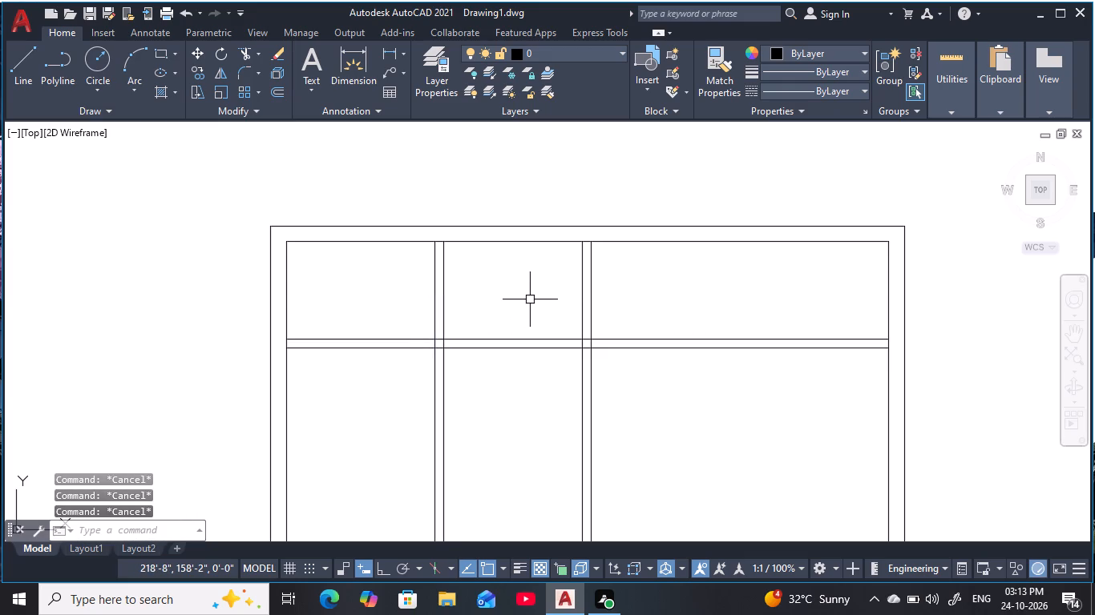
key("y")
key("Escape")
key("Escape")
Trim the new vertical partition lines below the plan's uppermost horizontal partition.
type("tr")
key("space")
middle_click_drag(510, 430, 509, 308)
left_click_drag(500, 320, 481, 339)
left_click(417, 355)
left_click(491, 374)
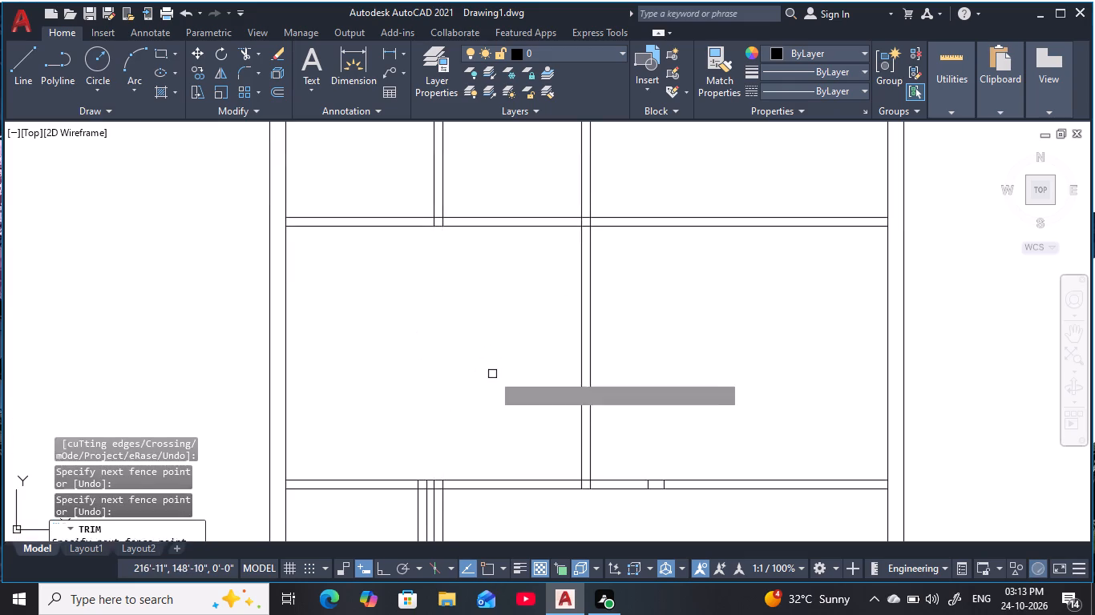
middle_click_drag(495, 374, 520, 185)
left_click(466, 386)
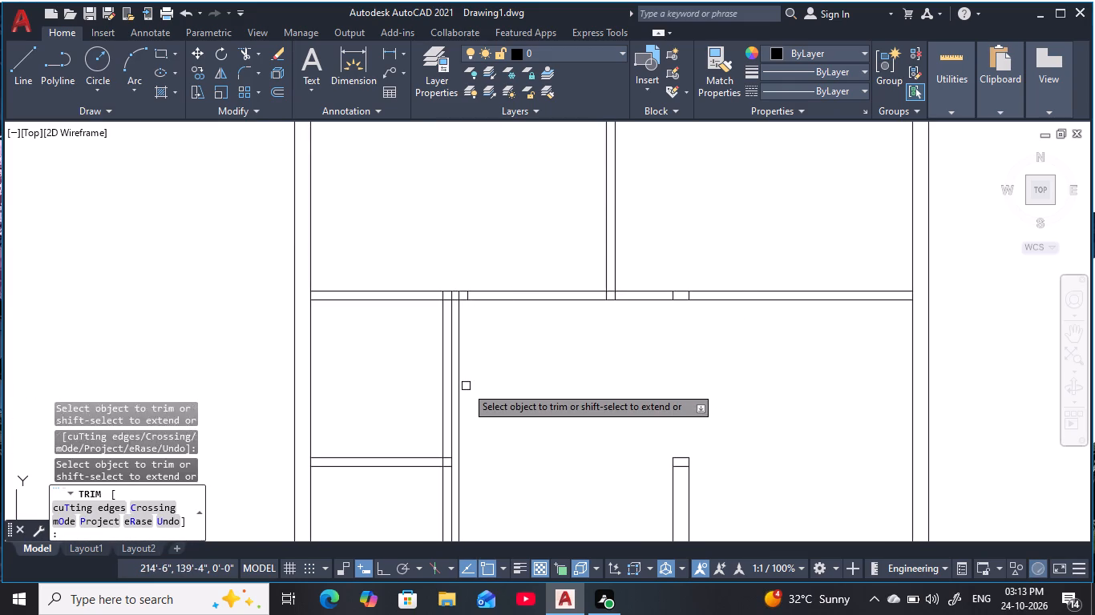
key("Escape")
key("Escape")
Erase the leftover vertical line just right of the left-hand vertical partition, below the full-width horizontal wall.
left_click(459, 388)
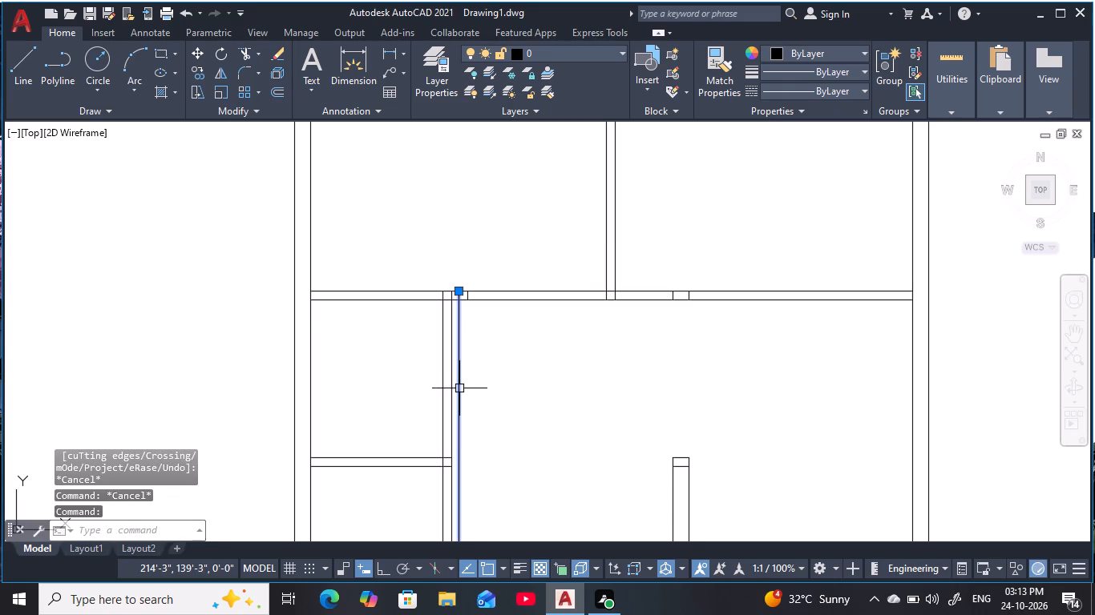
type("e")
key("space")
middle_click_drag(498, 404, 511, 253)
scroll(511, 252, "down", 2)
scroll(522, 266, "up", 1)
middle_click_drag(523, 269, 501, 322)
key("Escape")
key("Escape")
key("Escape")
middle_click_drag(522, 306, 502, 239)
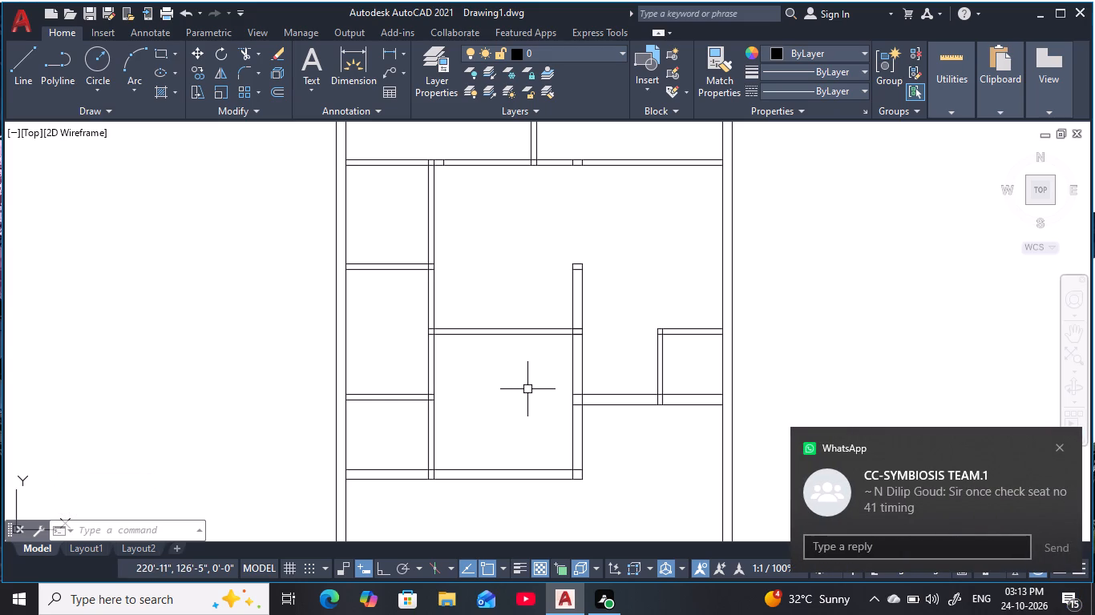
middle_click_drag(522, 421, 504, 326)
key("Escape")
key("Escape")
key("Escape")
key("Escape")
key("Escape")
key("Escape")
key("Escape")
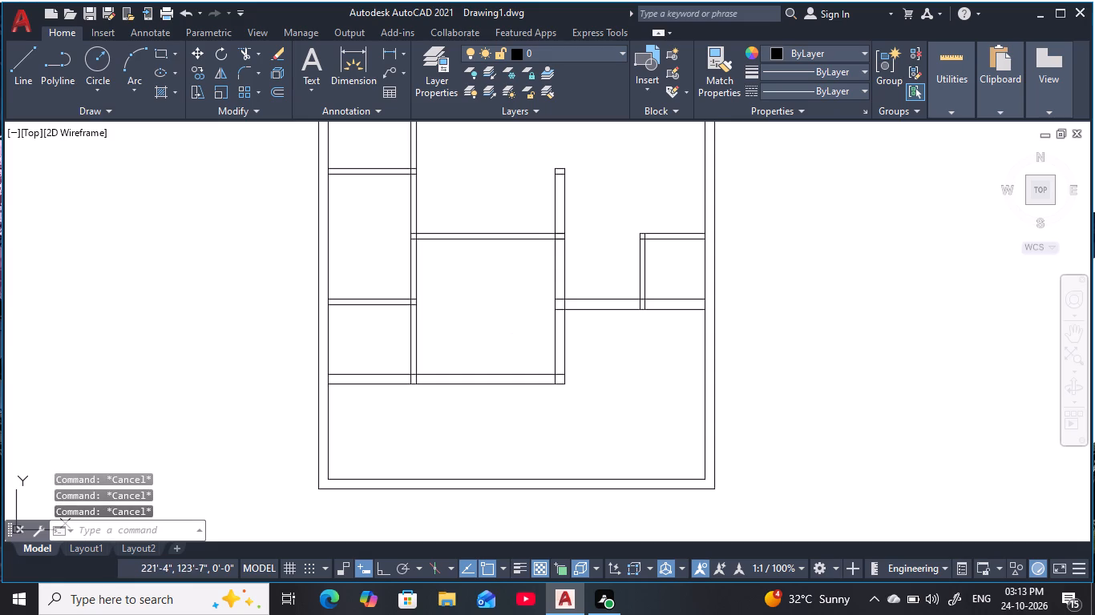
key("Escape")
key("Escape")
Measure the vertical distance in the lower middle room from the bottom 9" wall's upper line to the upper line of the partition above.
middle_click_drag(518, 333, 520, 370)
key("Escape")
key("Escape")
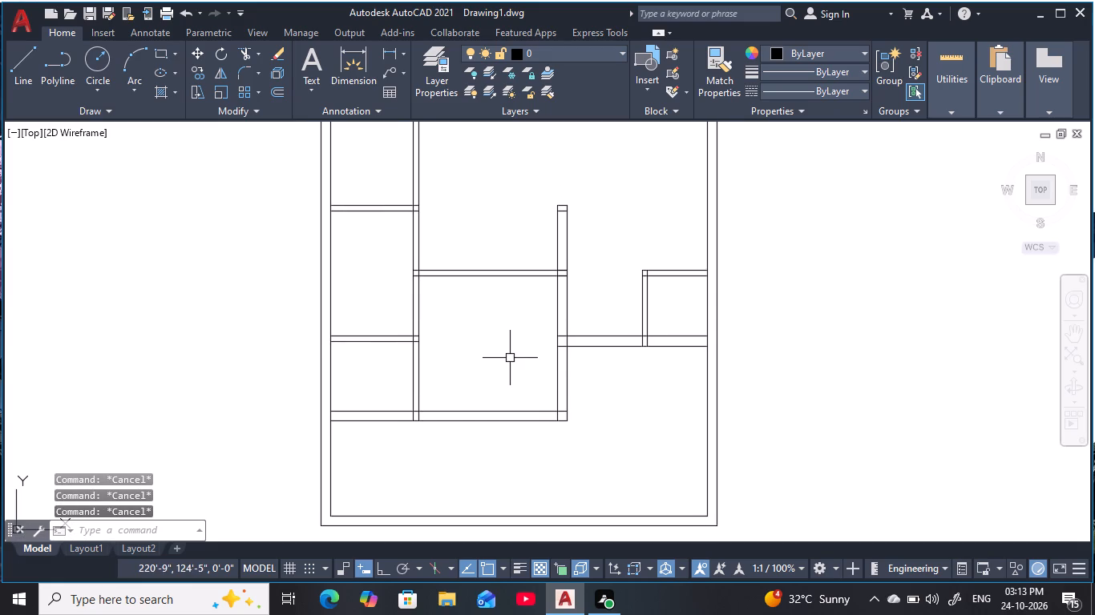
key("Escape")
type("dli")
key("space")
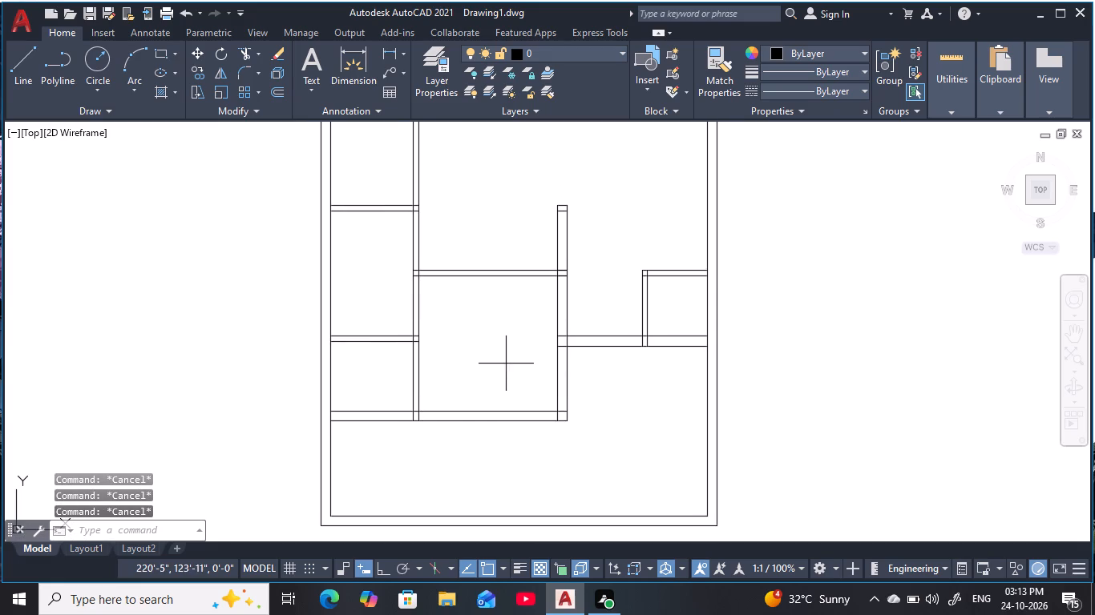
left_click(503, 409)
left_click(507, 272)
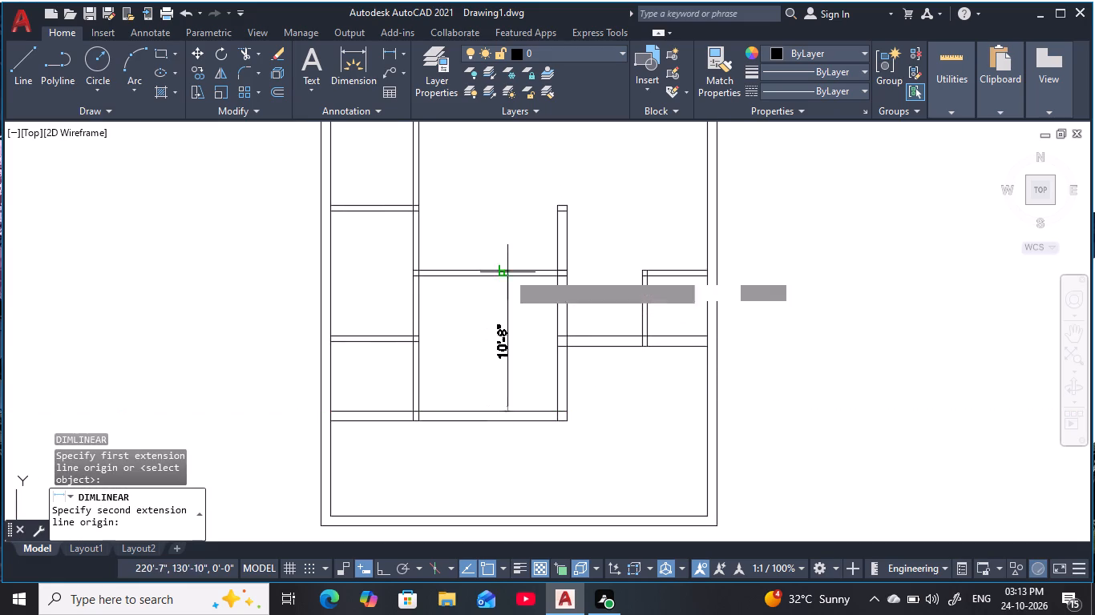
scroll(507, 311, "up", 1)
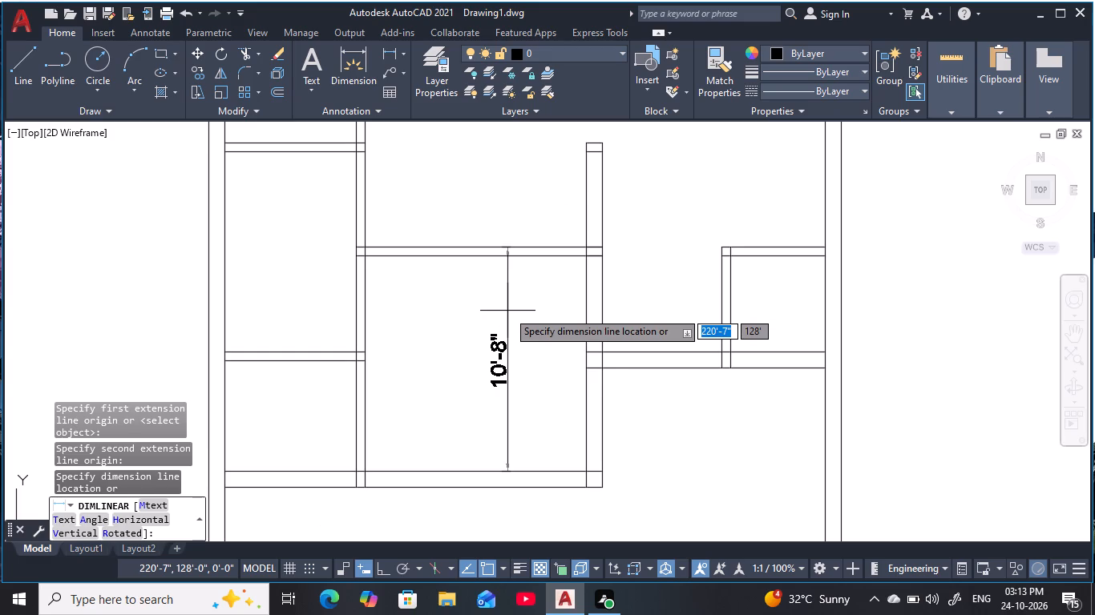
key("Escape")
key("Escape")
key("Escape")
Examine the whole plan's room layout and the area around the right-hand 9" horizontal wall.
scroll(507, 311, "down", 1)
middle_click_drag(507, 315, 504, 323)
scroll(504, 323, "down", 1)
middle_click_drag(505, 324, 498, 339)
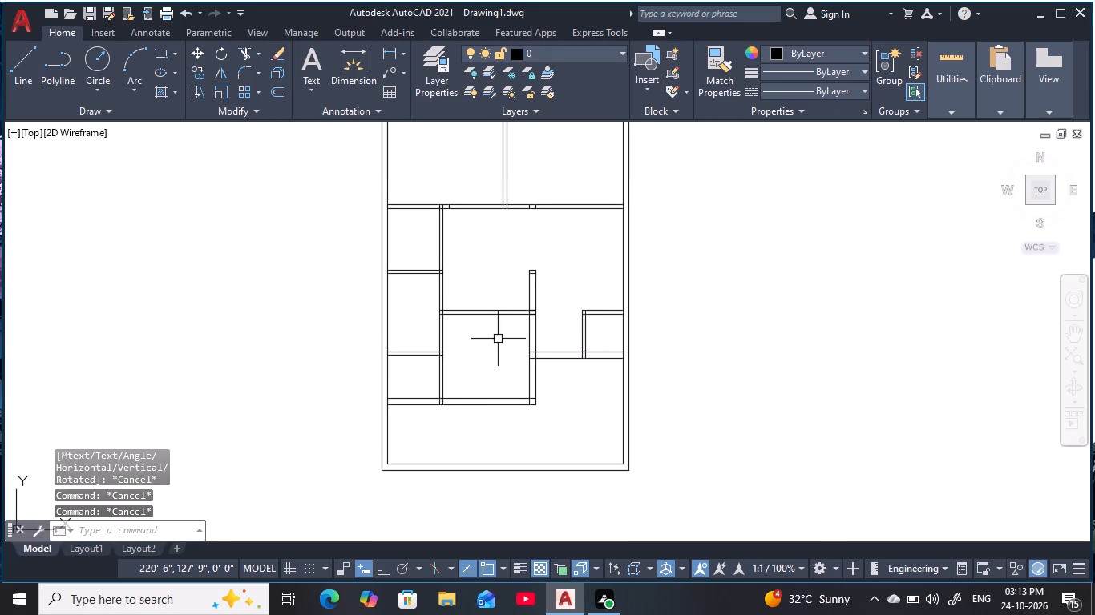
key("Escape")
key("Escape")
key("Escape")
middle_click_drag(517, 296, 475, 312)
scroll(473, 312, "down", 1)
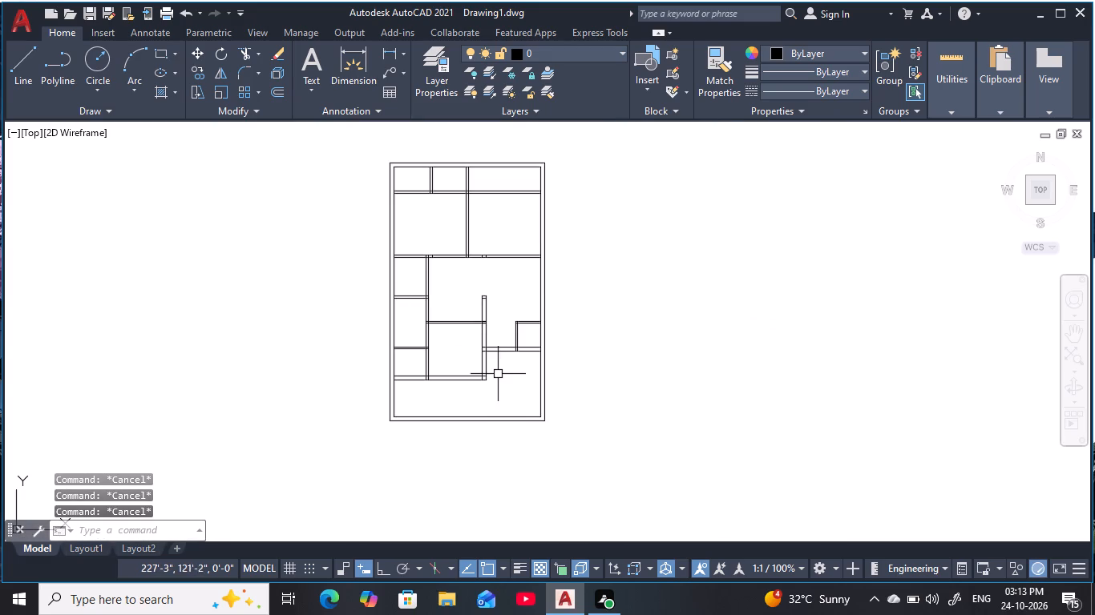
scroll(499, 375, "up", 1)
middle_click_drag(499, 372, 499, 341)
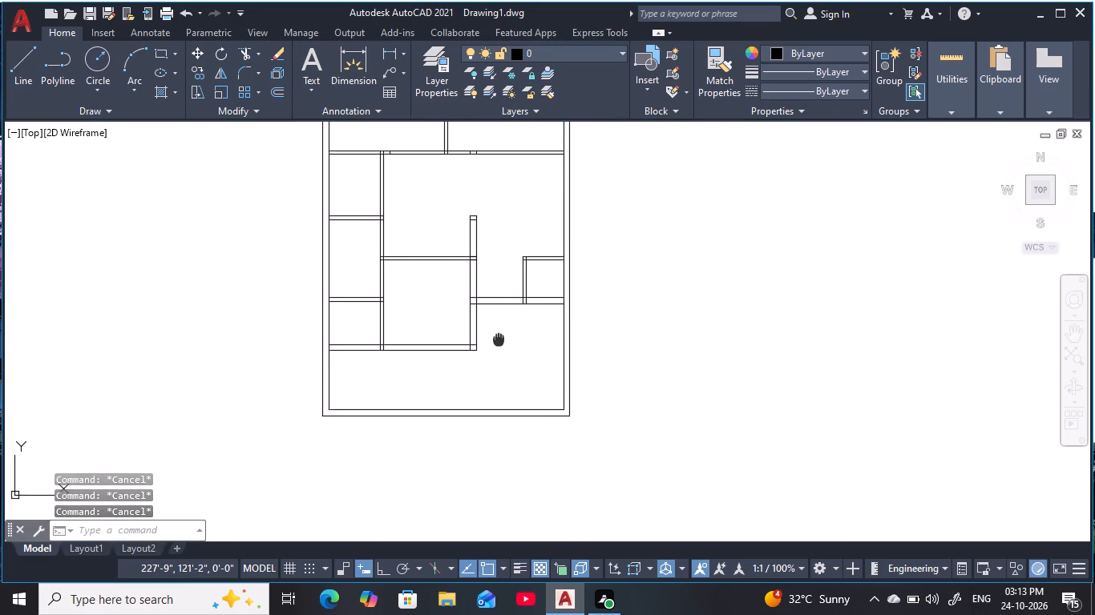
middle_click_drag(499, 341, 507, 432)
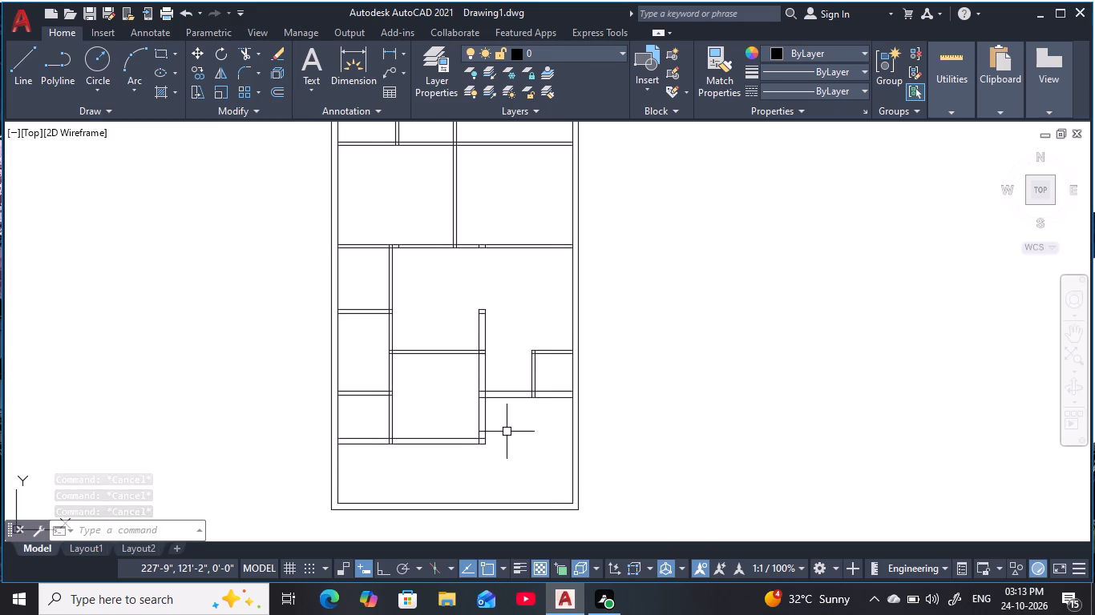
scroll(498, 402, "up", 1)
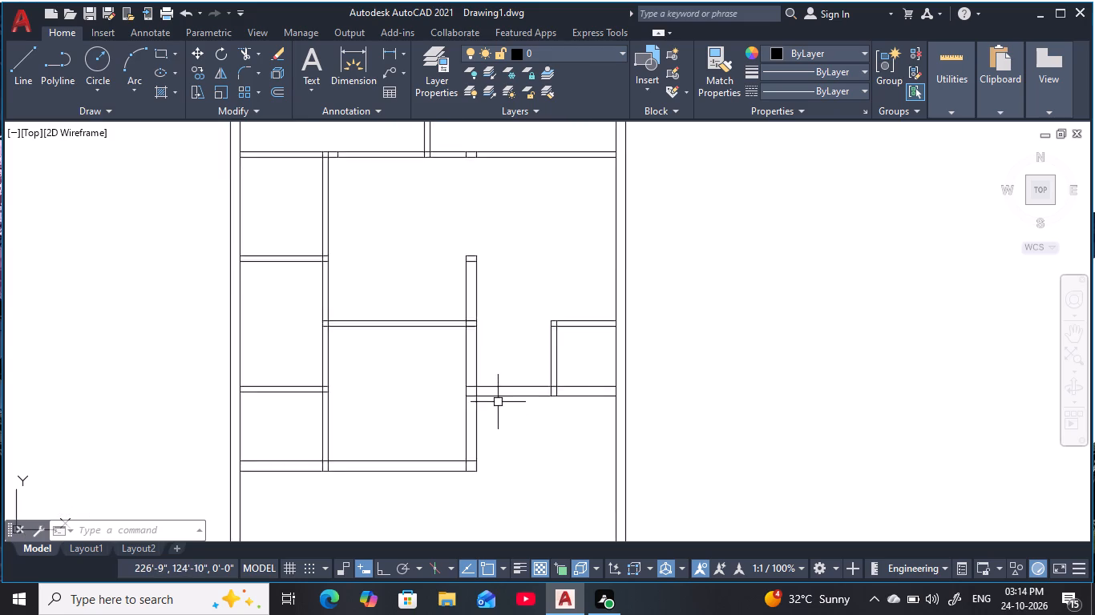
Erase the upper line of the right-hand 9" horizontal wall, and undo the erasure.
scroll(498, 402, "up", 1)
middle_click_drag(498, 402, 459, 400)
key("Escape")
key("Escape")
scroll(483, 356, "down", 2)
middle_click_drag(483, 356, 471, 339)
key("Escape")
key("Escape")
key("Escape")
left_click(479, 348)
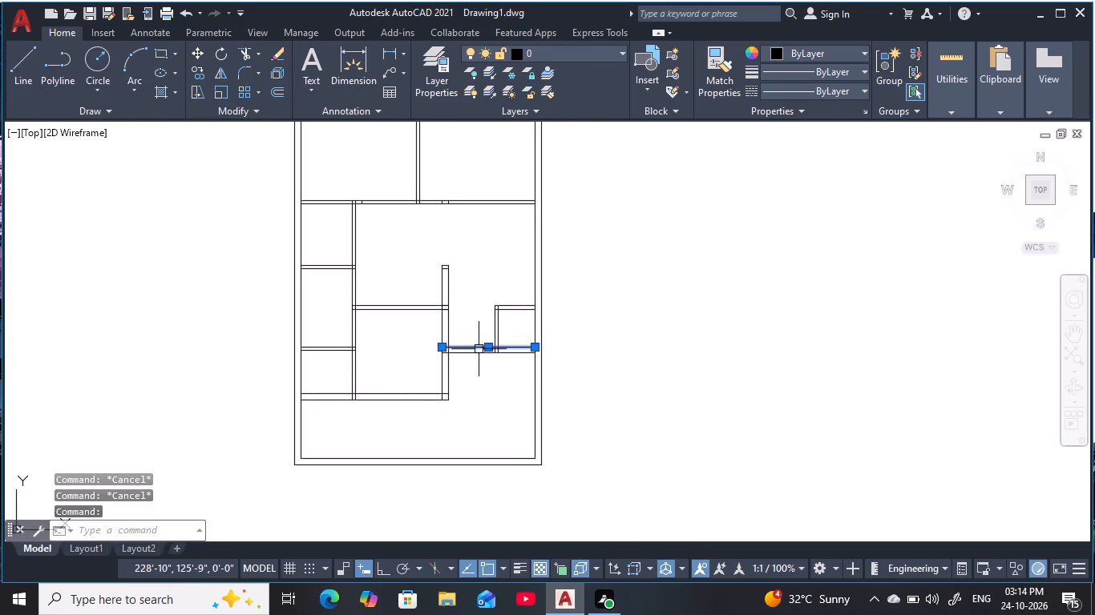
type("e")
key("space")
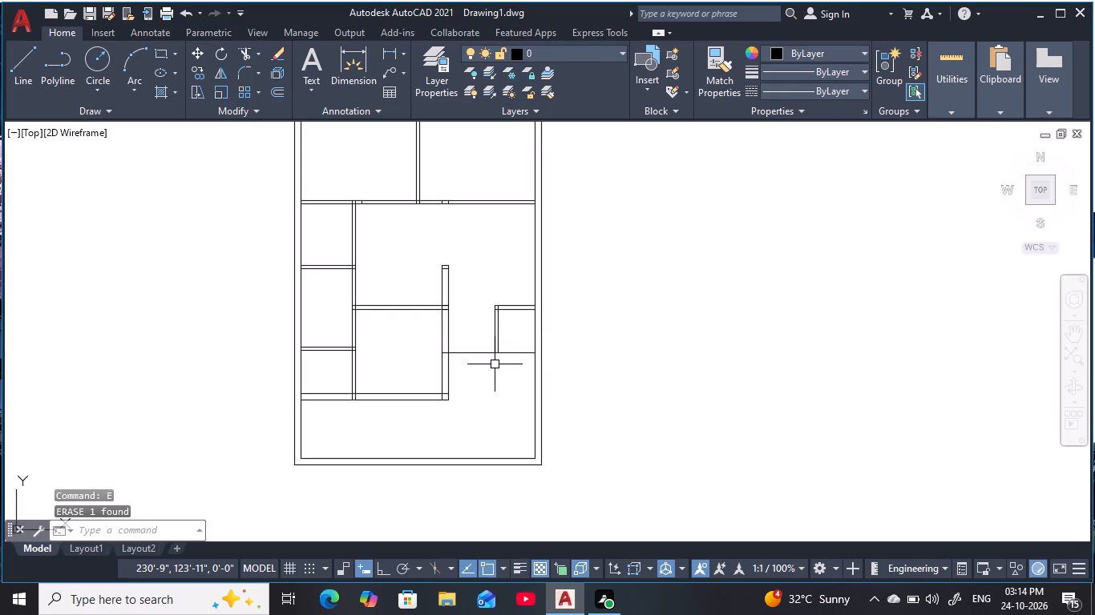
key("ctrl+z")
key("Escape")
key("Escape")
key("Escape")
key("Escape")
Trim the middle vertical partition's two lines above the plan's uppermost horizontal partition.
middle_click_drag(486, 299, 482, 336)
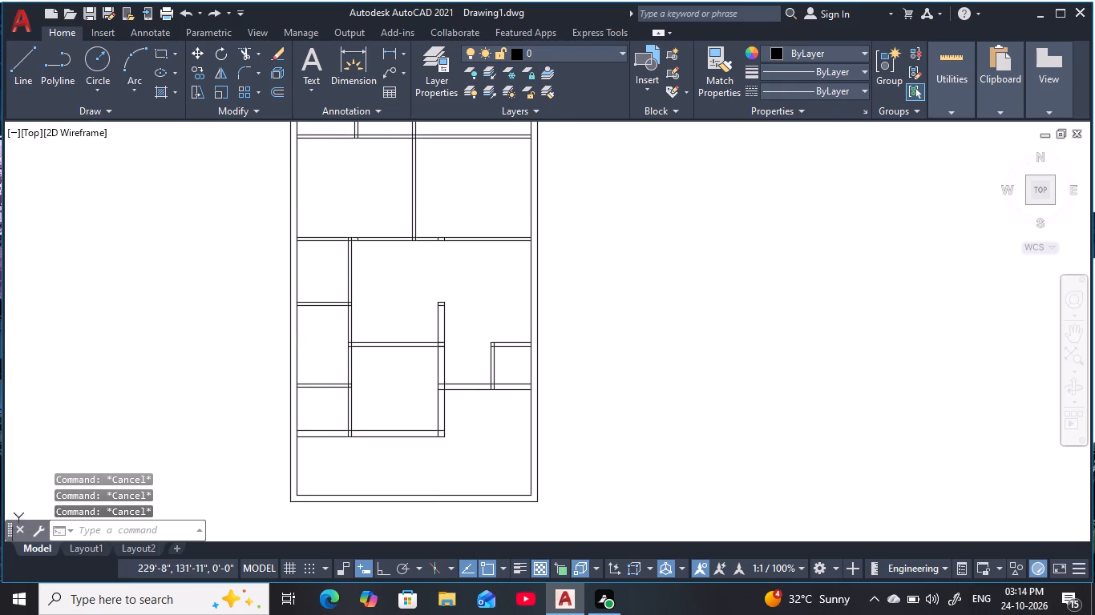
middle_click_drag(482, 336, 482, 336)
key("Escape")
scroll(475, 279, "up", 1)
middle_click_drag(484, 295, 496, 344)
scroll(496, 344, "down", 1)
middle_click_drag(496, 344, 500, 360)
key("Escape")
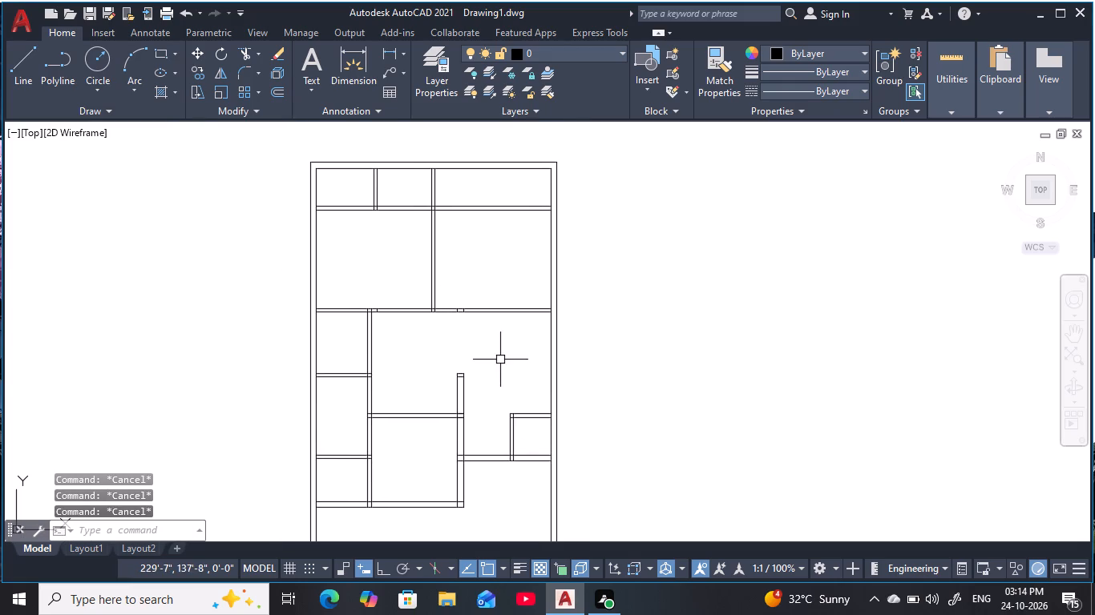
key("Escape")
key("Escape")
key("Escape")
middle_click_drag(394, 243, 408, 276)
key("Escape")
key("Escape")
key("Escape")
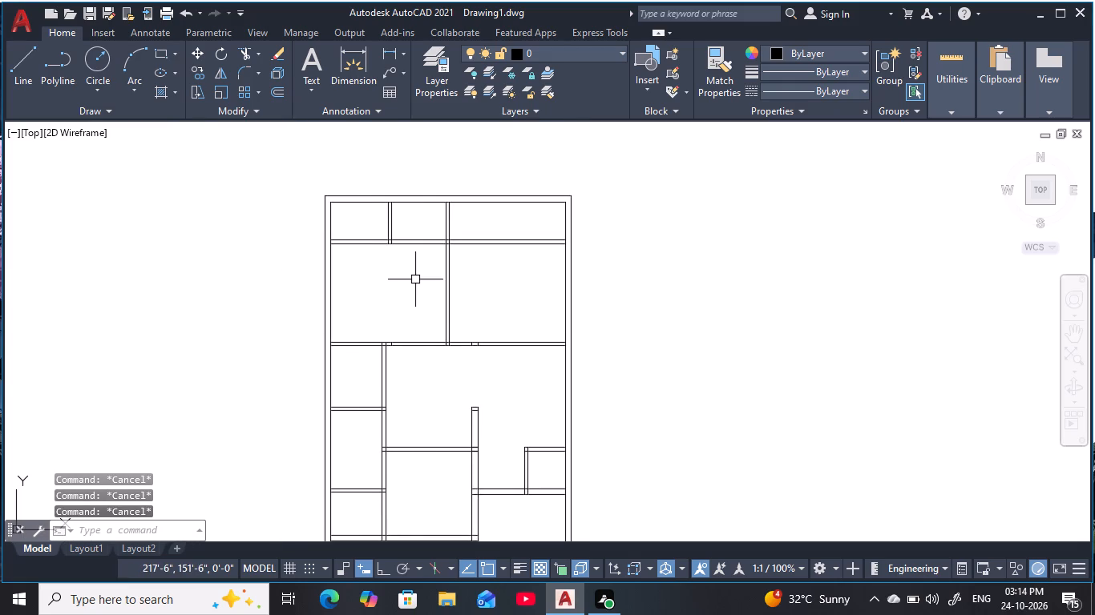
key("Escape")
key("Escape")
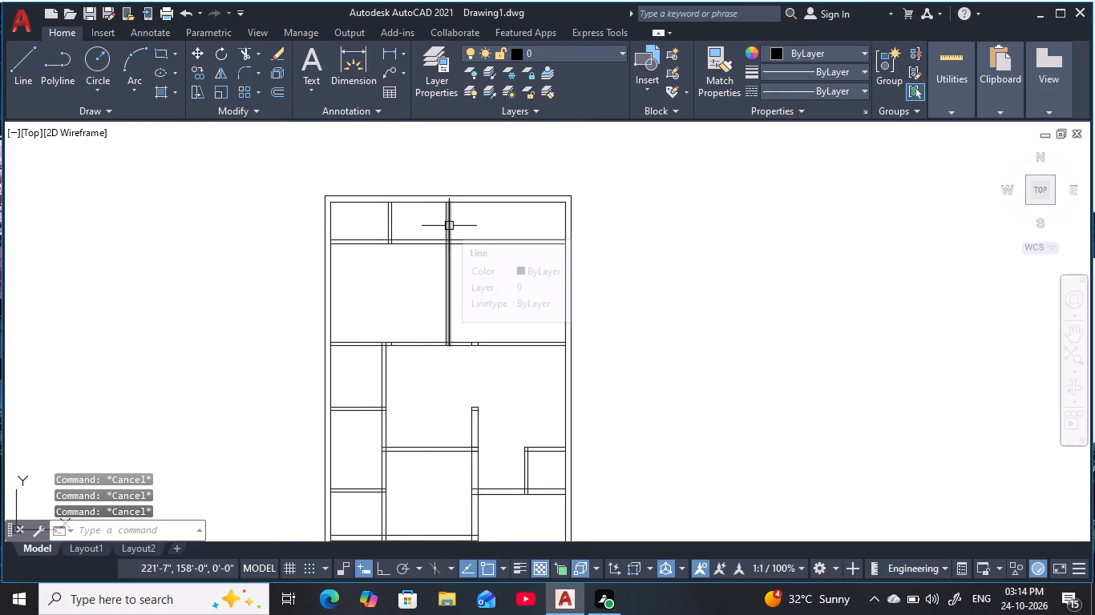
type("tr")
key("space")
left_click(467, 228)
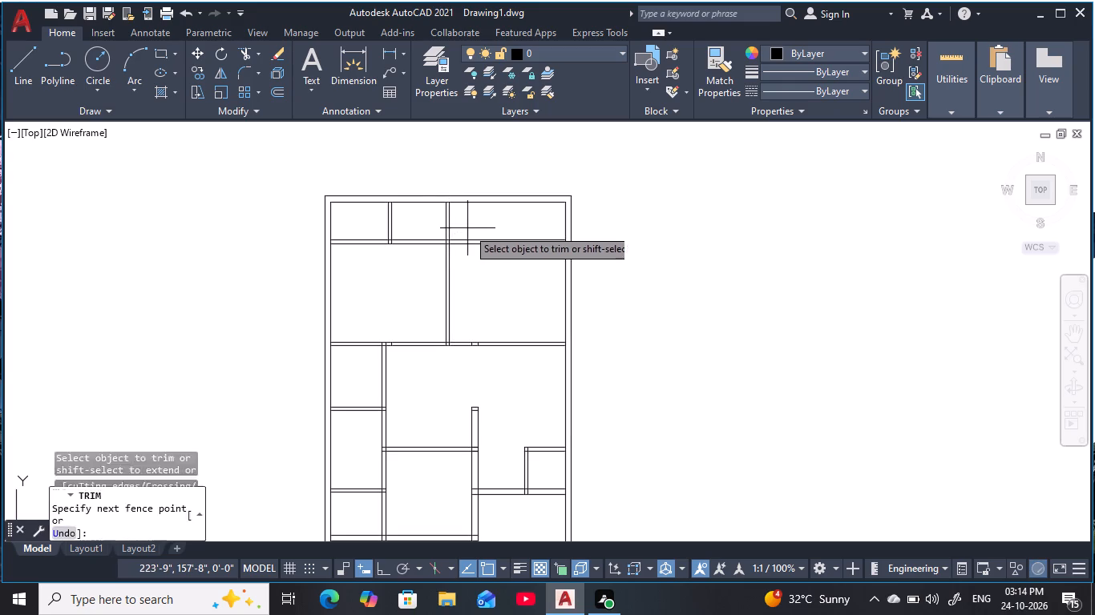
left_click(430, 227)
key("Escape")
key("Escape")
Extend the small upper-left room's vertical partition lines and the right outer wall's inner line up to the plan's outer top line.
middle_click_drag(459, 224, 448, 249)
key("Escape")
key("Escape")
scroll(447, 239, "up", 1)
middle_click(445, 240)
key("Escape")
key("Escape")
key("Escape")
type("ex")
key("space")
left_click(376, 236)
left_click(321, 245)
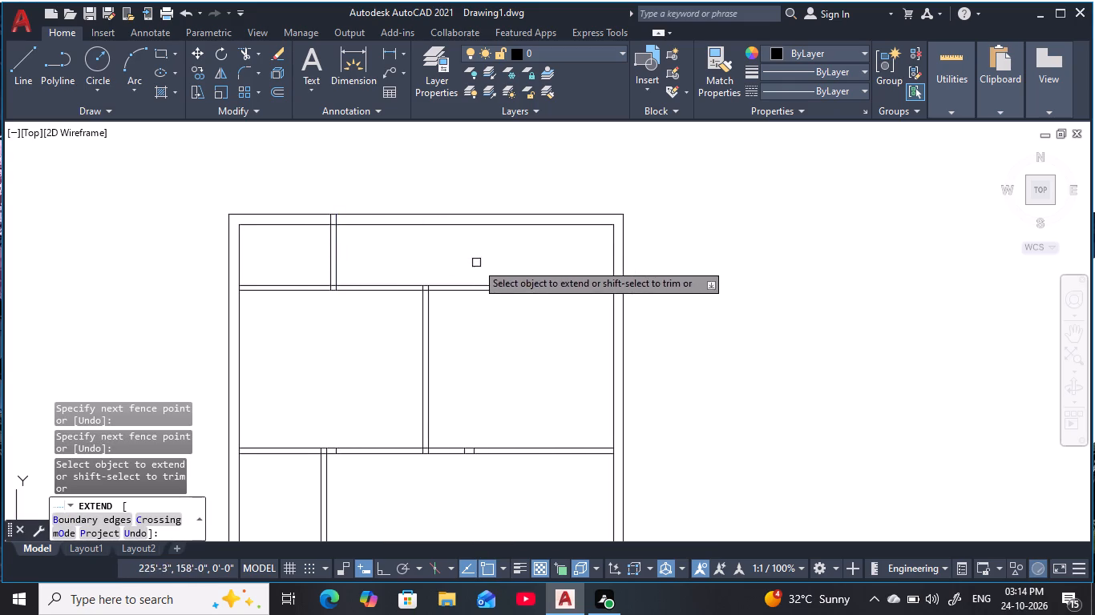
middle_click_drag(477, 263, 464, 263)
left_click(576, 248)
left_click(636, 248)
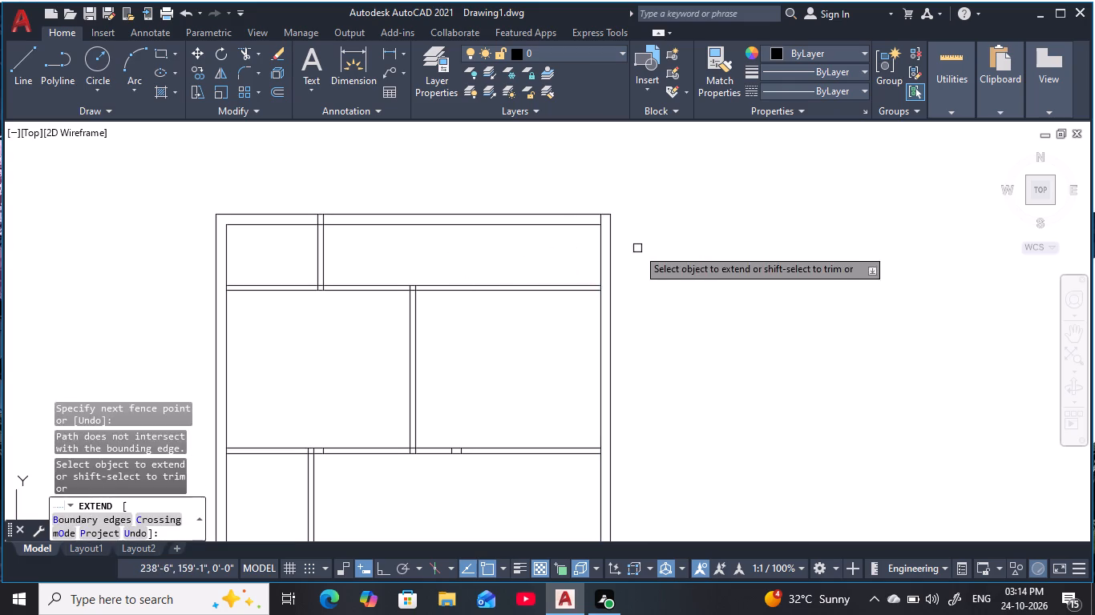
key("Escape")
key("Escape")
key("Escape")
key("Escape")
key("Escape")
key("Escape")
Trim the top wall's inner line between the small upper-left room's partition and the right outer wall.
key("t")
key("r")
key("space")
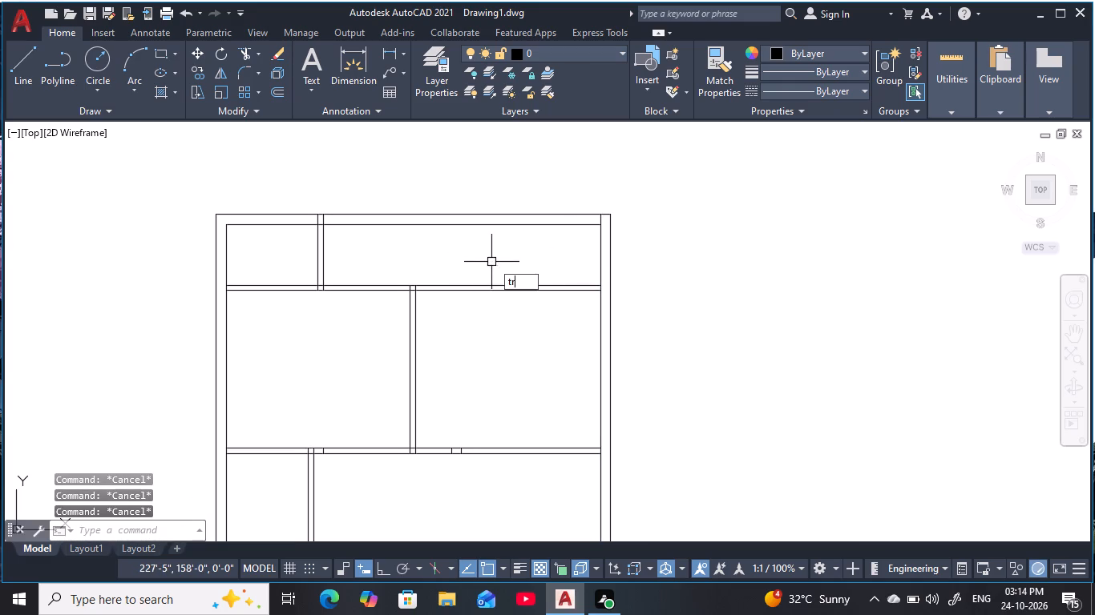
left_click(489, 227)
key("Escape")
key("Escape")
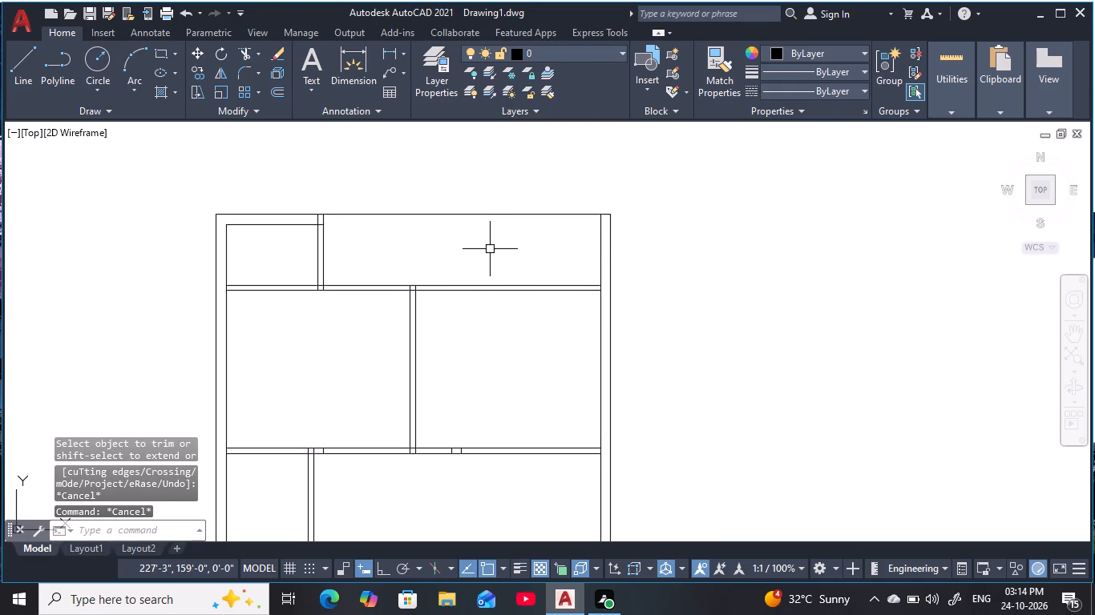
Offset the plan's outer top line 5" inward.
type("o 5")
key("space")
left_click(489, 216)
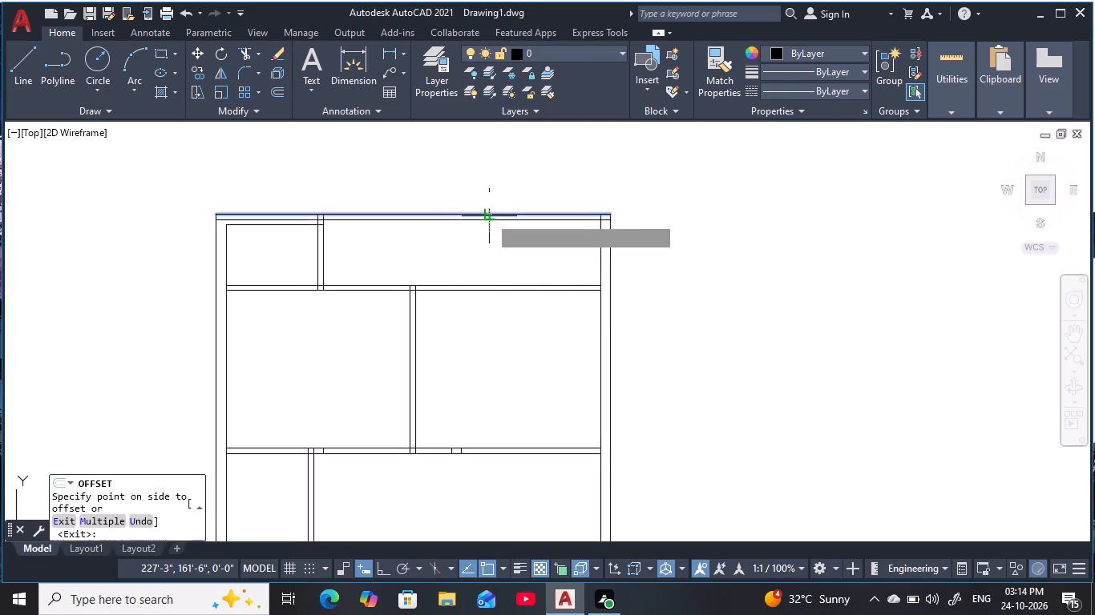
left_click(500, 251)
key("Escape")
key("Escape")
key("Escape")
Trim the new 5" offset line where it crosses the small upper-left room's top wall.
type("tr")
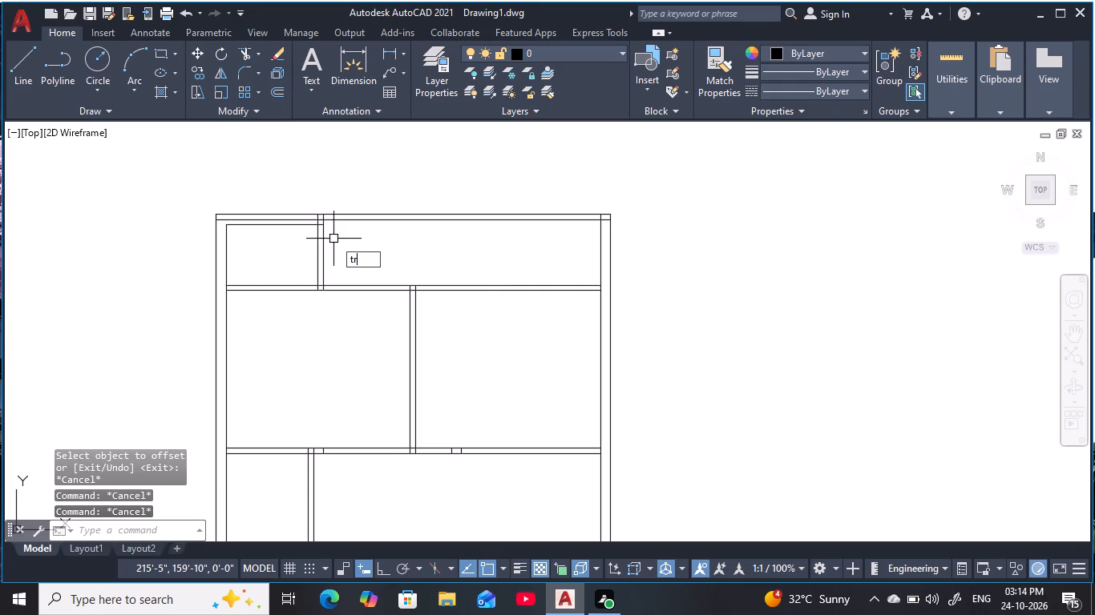
key("space")
scroll(309, 215, "up", 2)
left_click(313, 226)
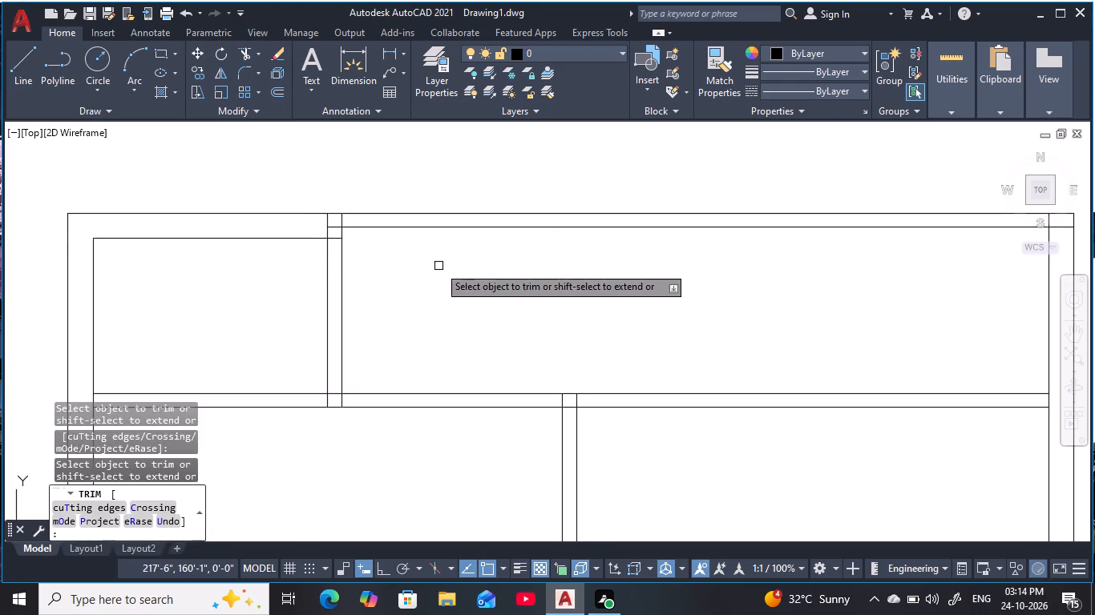
key("Escape")
key("Escape")
Trim the uppermost horizontal partition's upper line from the small upper-left room's partition to the right outer wall.
scroll(551, 292, "down", 2)
middle_click_drag(548, 291, 460, 271)
key("Escape")
key("Escape")
key("Escape")
middle_click_drag(531, 300, 489, 294)
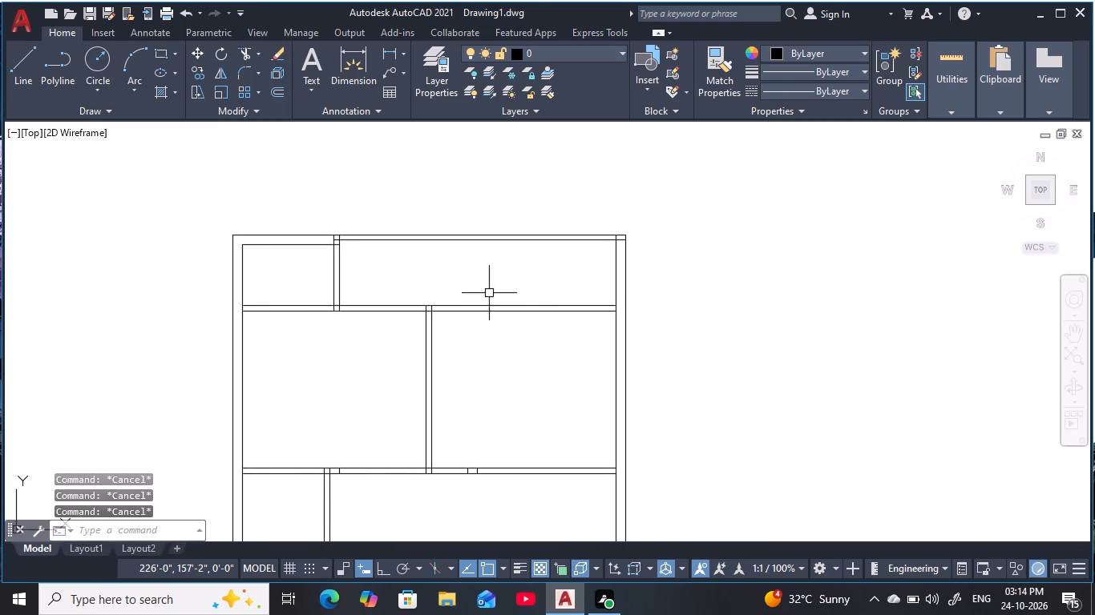
key("Escape")
left_click(503, 306)
key("Escape")
key("Escape")
key("Escape")
key("Escape")
key("Escape")
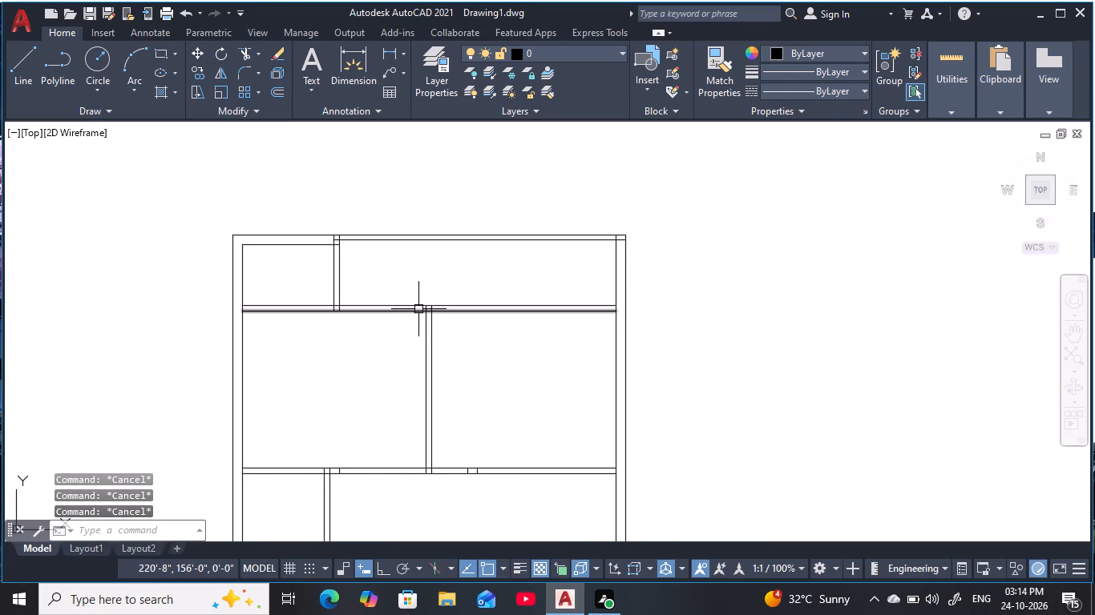
type("tr")
key("space")
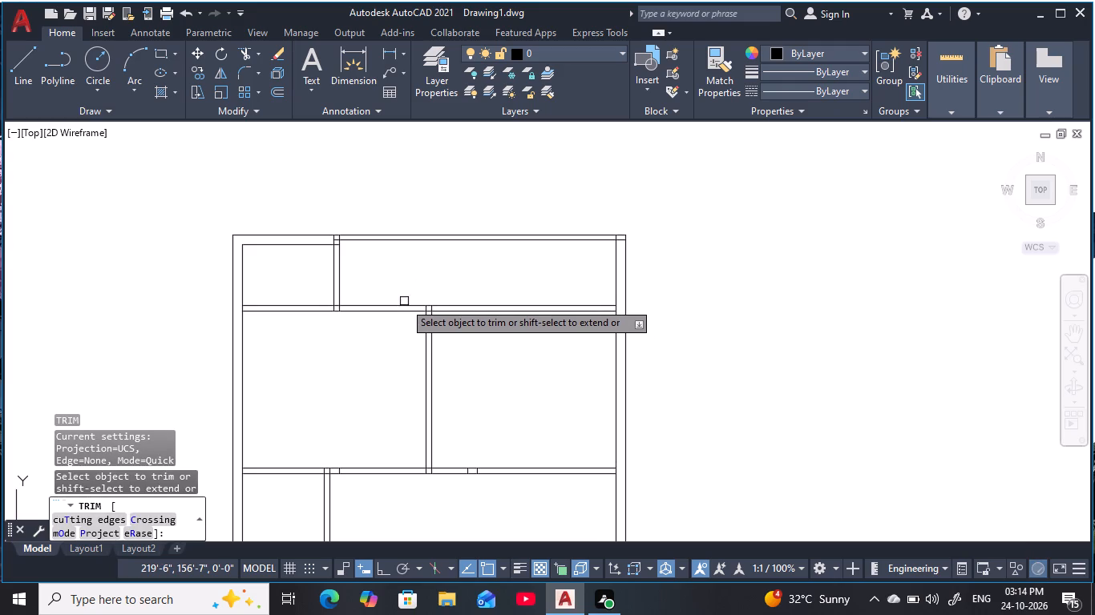
left_click(407, 303)
left_click(463, 303)
key("Escape")
key("Escape")
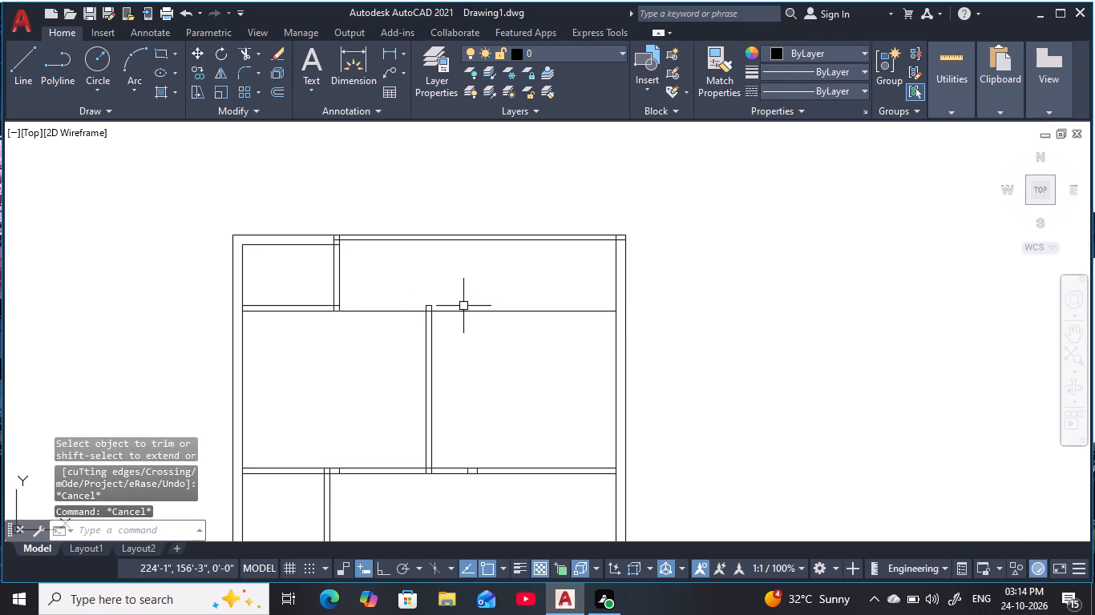
Offset the uppermost horizontal partition's remaining lower line 9" upward.
key("Escape")
type("o 9")
key("space")
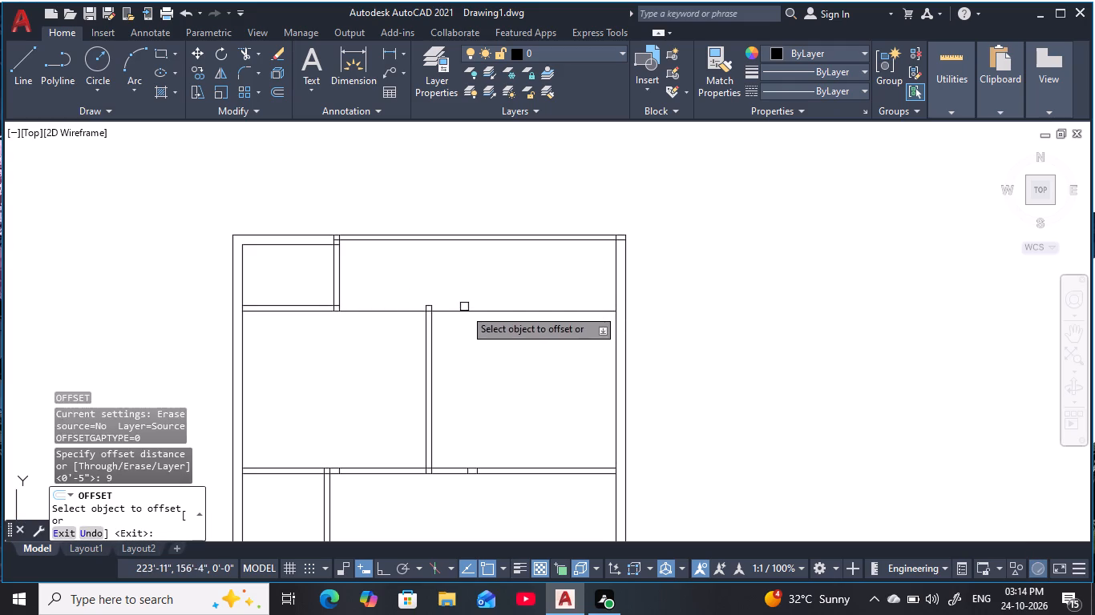
left_click(467, 310)
left_click(463, 272)
key("Escape")
key("Escape")
key("Escape")
key("Escape")
Trim the part of the new 9" offset line that runs inside the small upper-left room.
type("tr")
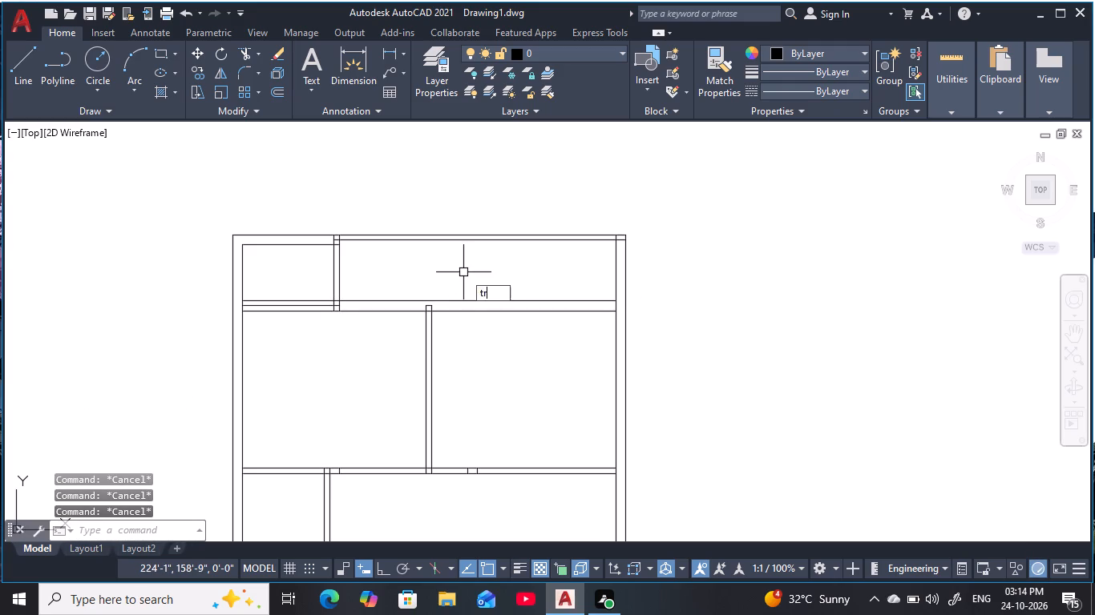
key("space")
scroll(329, 309, "up", 2)
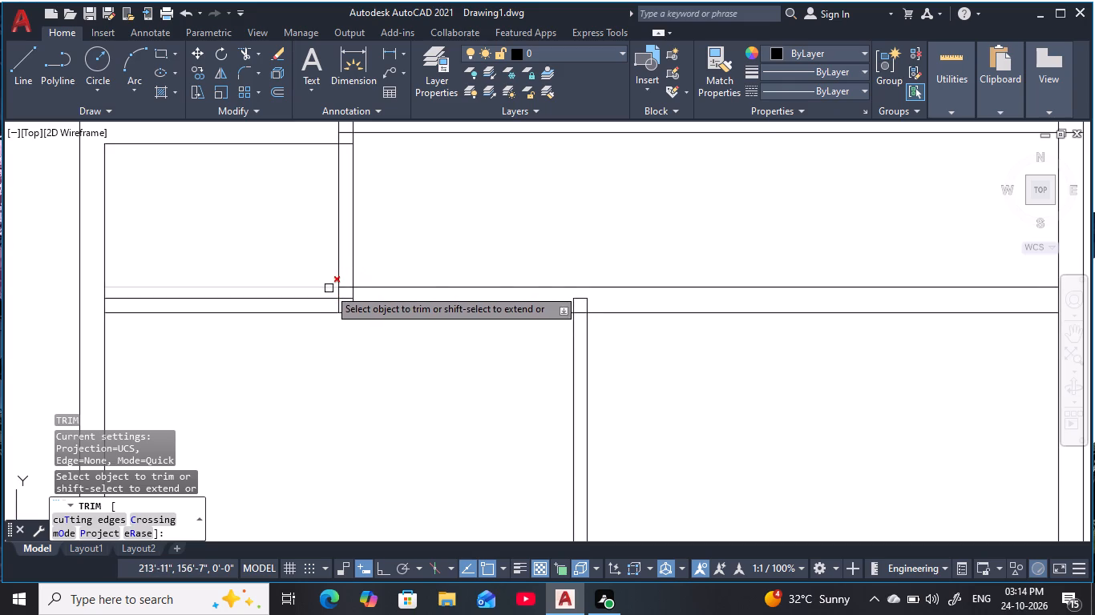
left_click(329, 288)
key("Escape")
key("Escape")
key("Escape")
key("Escape")
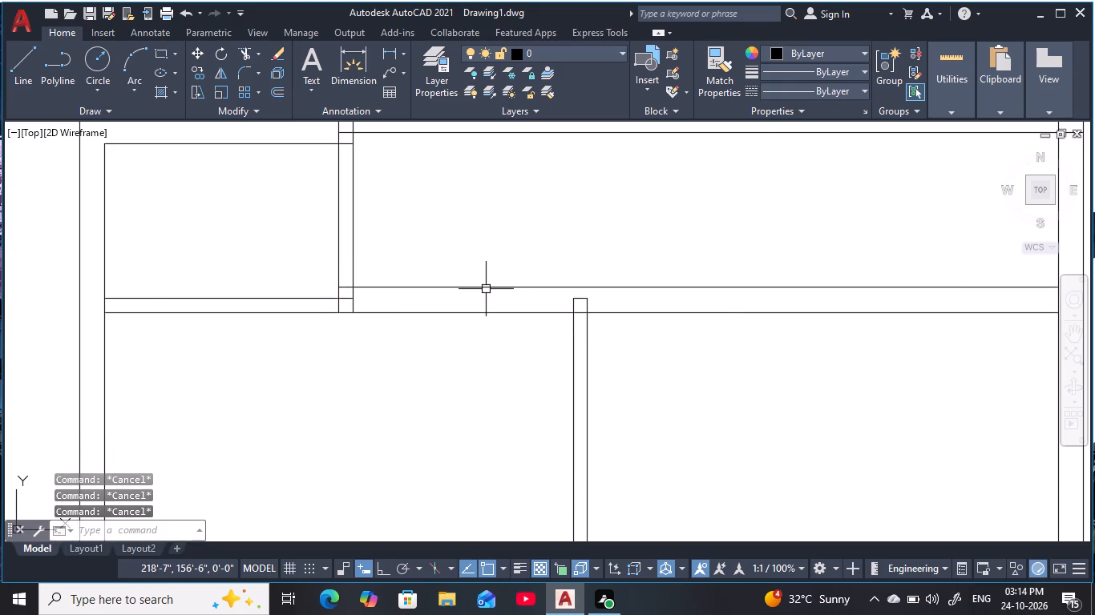
Extend the middle vertical partition's two lines up to the new upper line of the 9" horizontal wall.
type("er")
key("Escape")
key("Escape")
key("e")
key("x")
key("space")
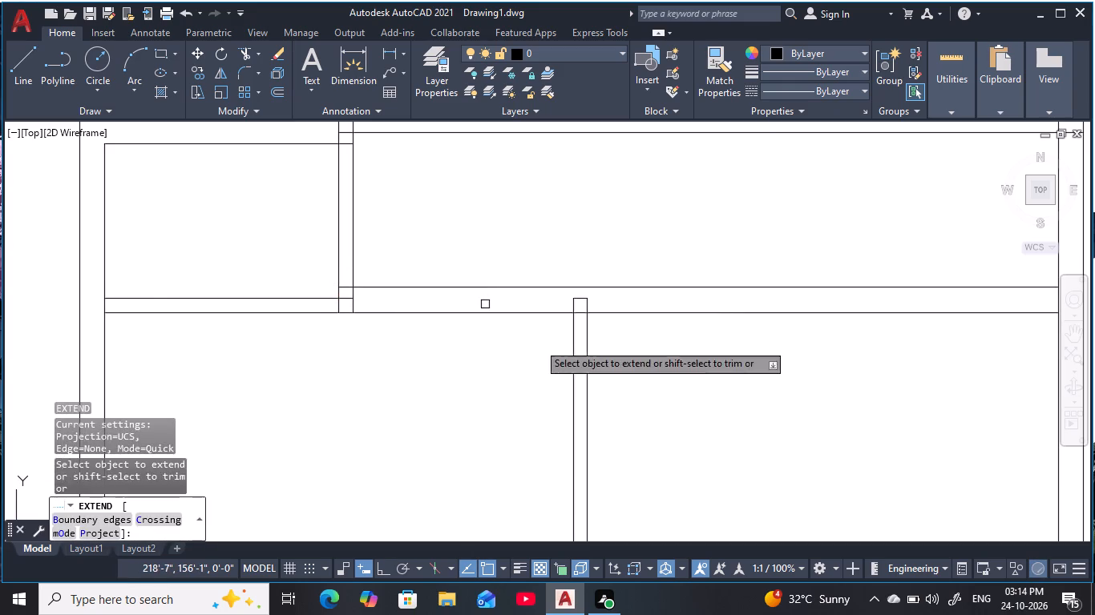
left_click(623, 364)
left_click(493, 356)
scroll(624, 350, "down", 2)
middle_click_drag(624, 350, 568, 359)
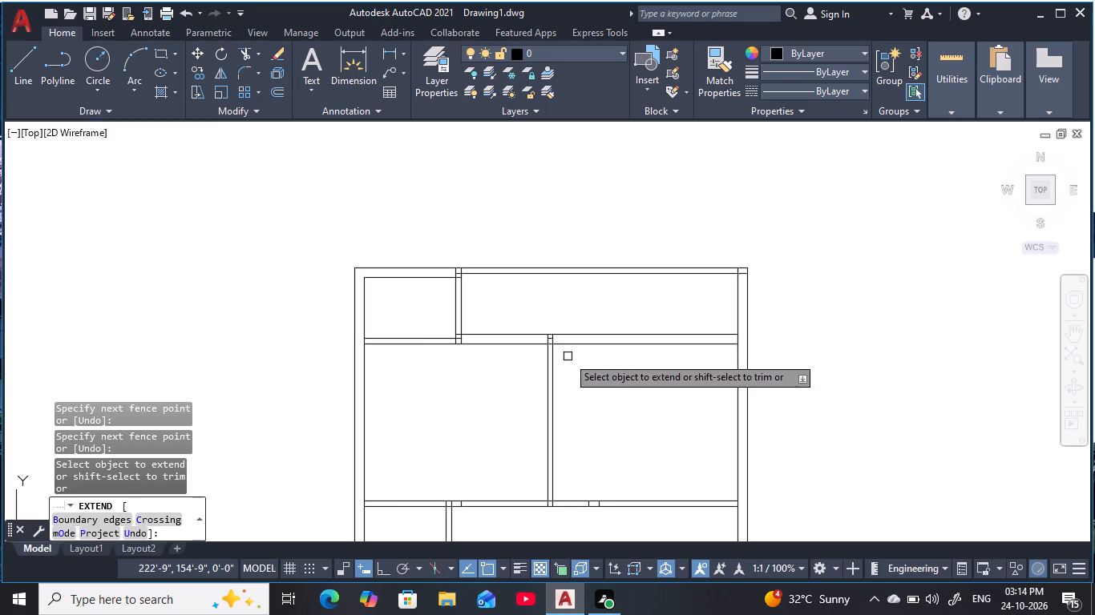
scroll(445, 275, "up", 1)
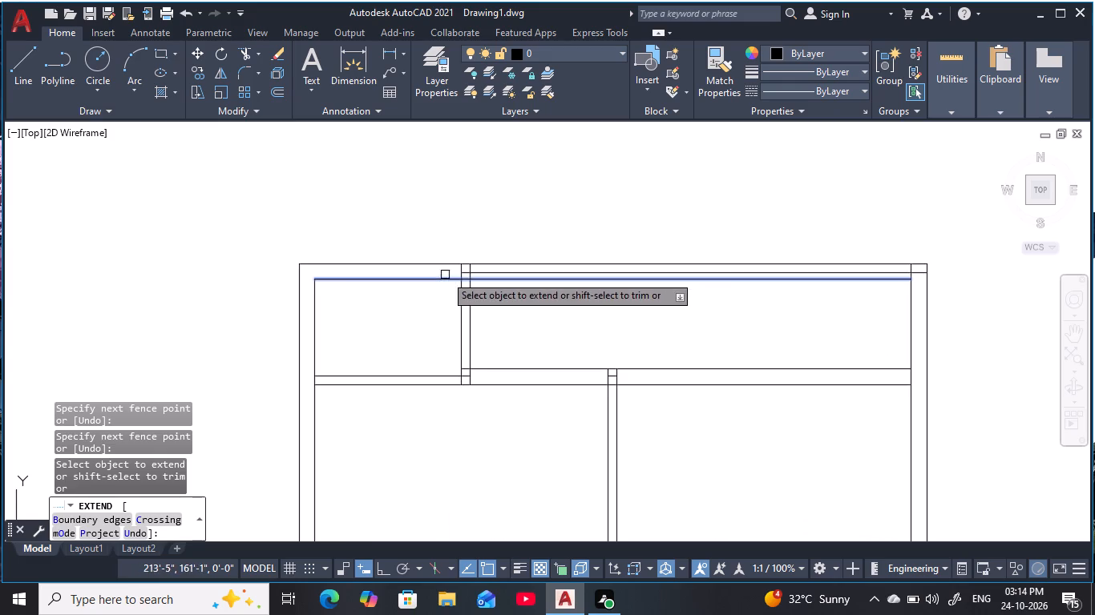
scroll(634, 325, "down", 1)
middle_click_drag(594, 306, 530, 260)
key("Escape")
key("Escape")
Examine the lower half of the plan, around the lower middle room and the right-hand 9" horizontal wall.
middle_click_drag(630, 415, 604, 321)
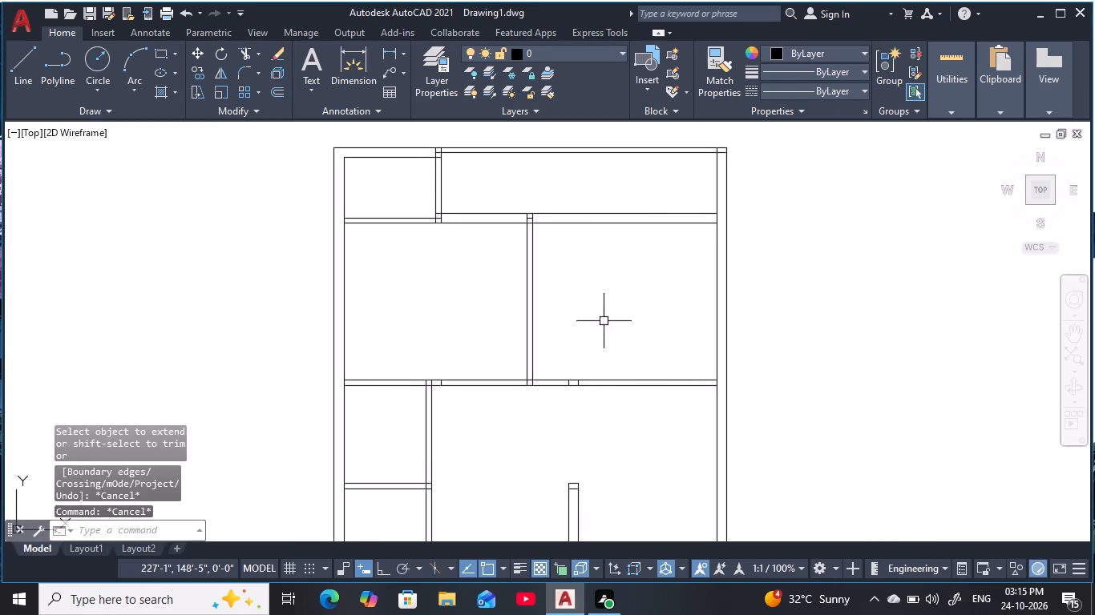
key("Escape")
scroll(685, 445, "down", 1)
middle_click_drag(683, 445, 665, 399)
key("Escape")
middle_click_drag(608, 431, 569, 292)
scroll(551, 444, "up", 1)
middle_click_drag(548, 443, 547, 435)
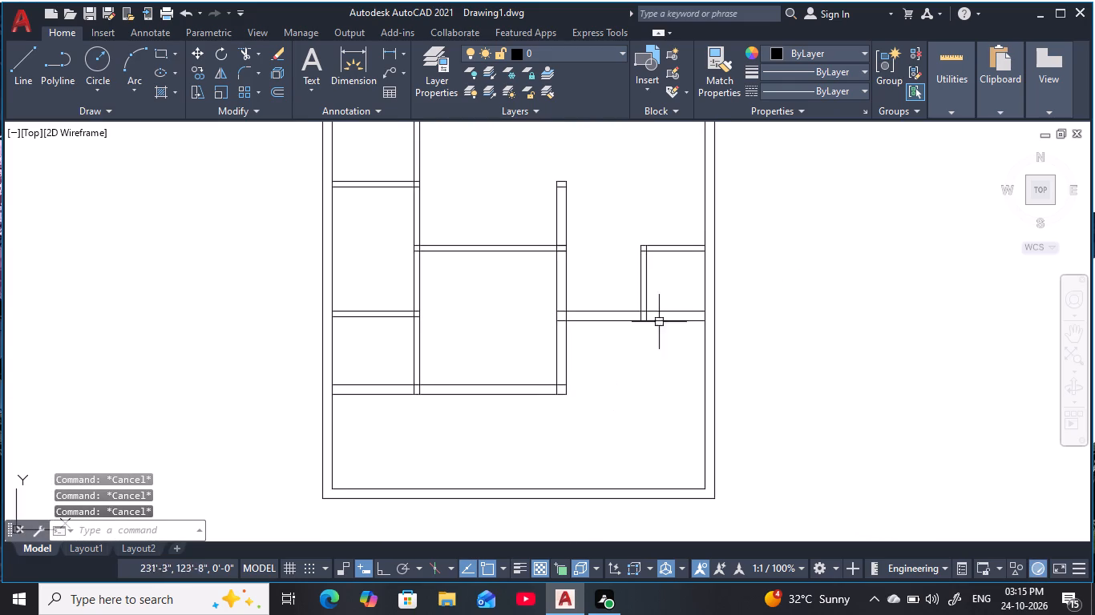
key("Escape")
key("Escape")
middle_click_drag(657, 256, 596, 293)
scroll(470, 443, "up", 1)
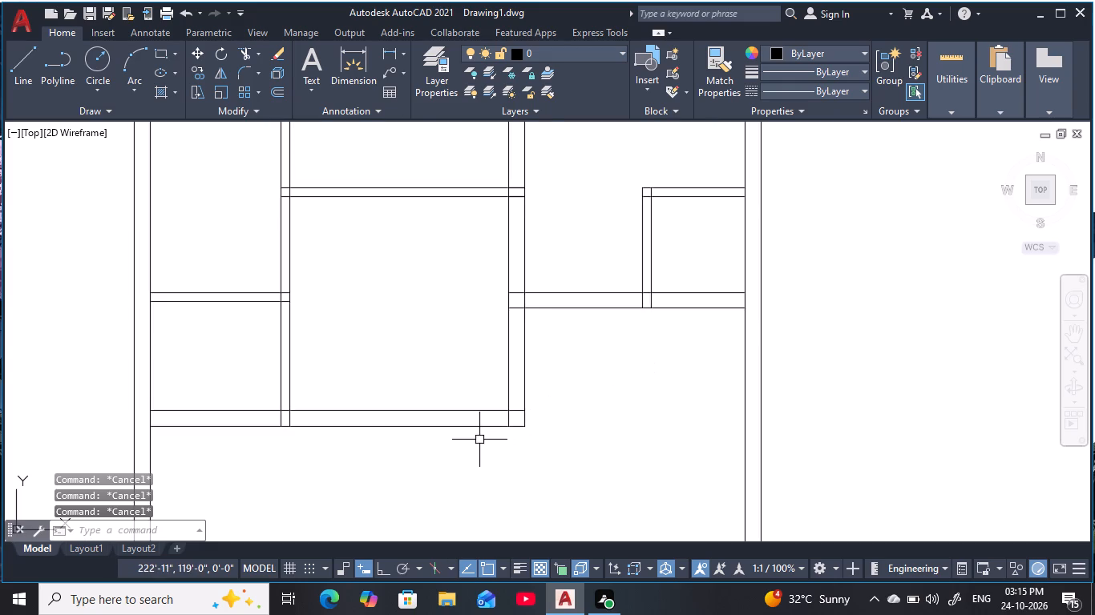
scroll(479, 440, "up", 1)
scroll(467, 427, "down", 2)
scroll(430, 339, "down", 1)
middle_click_drag(430, 339, 455, 390)
key("Escape")
key("Escape")
key("Escape")
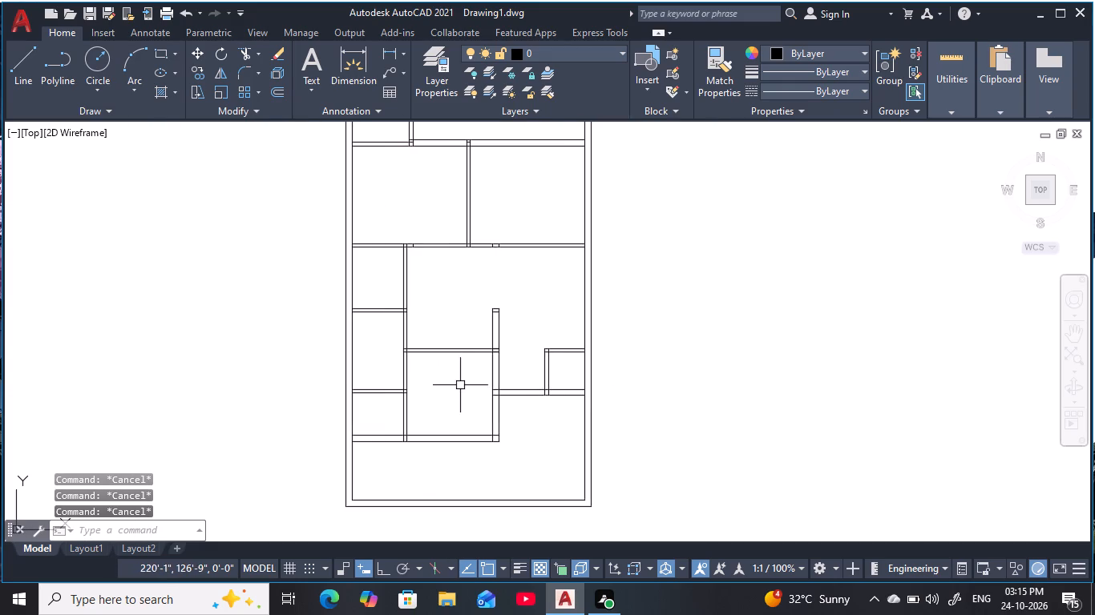
key("Escape")
middle_click_drag(474, 394, 397, 410)
scroll(437, 399, "up", 1)
middle_click_drag(440, 393, 435, 343)
scroll(435, 345, "up", 1)
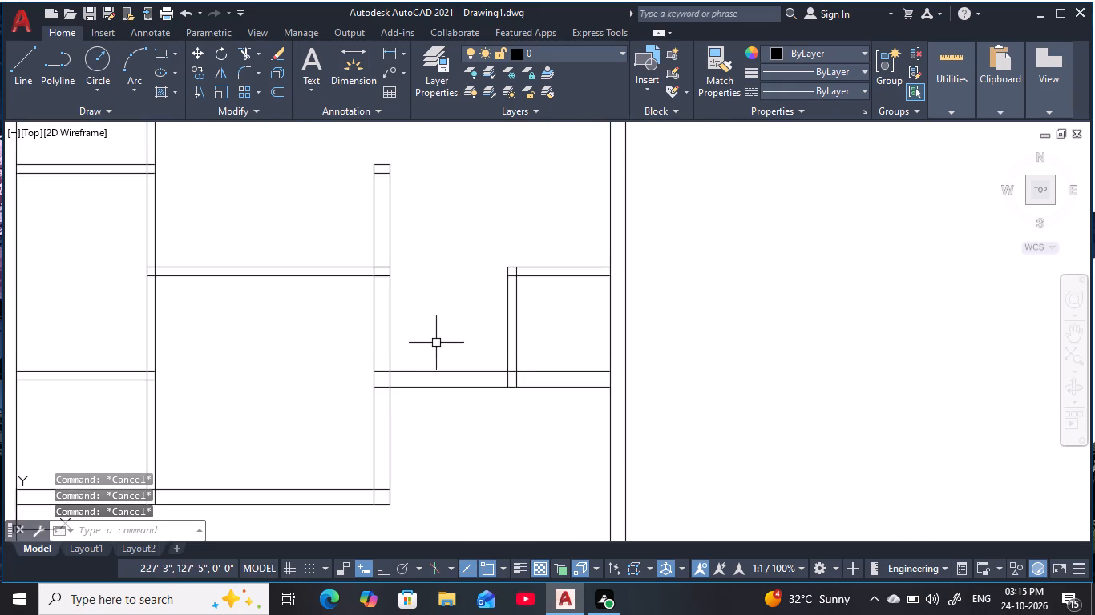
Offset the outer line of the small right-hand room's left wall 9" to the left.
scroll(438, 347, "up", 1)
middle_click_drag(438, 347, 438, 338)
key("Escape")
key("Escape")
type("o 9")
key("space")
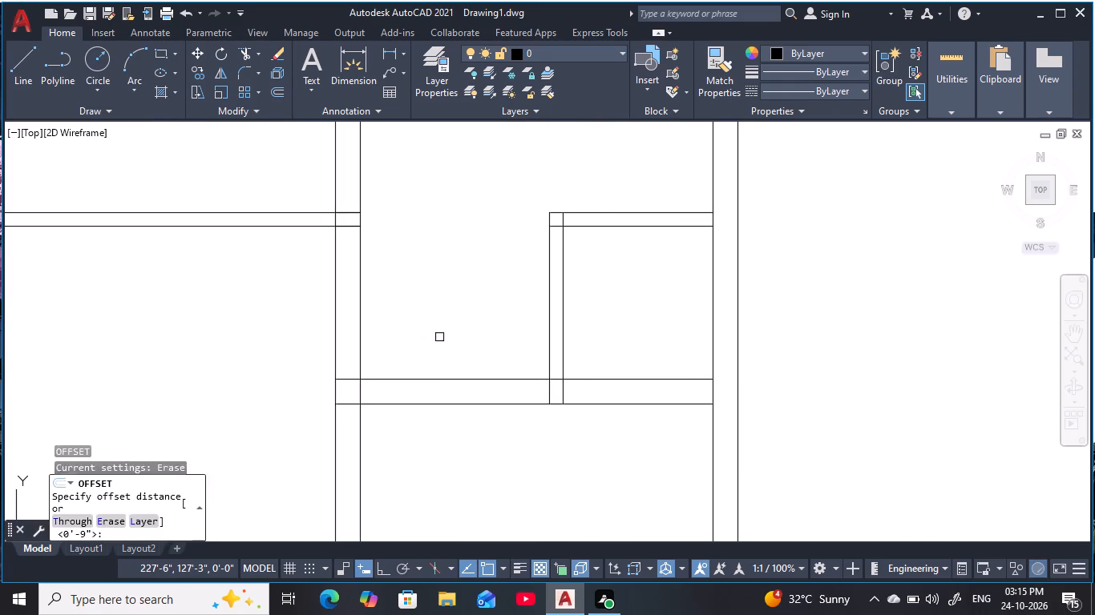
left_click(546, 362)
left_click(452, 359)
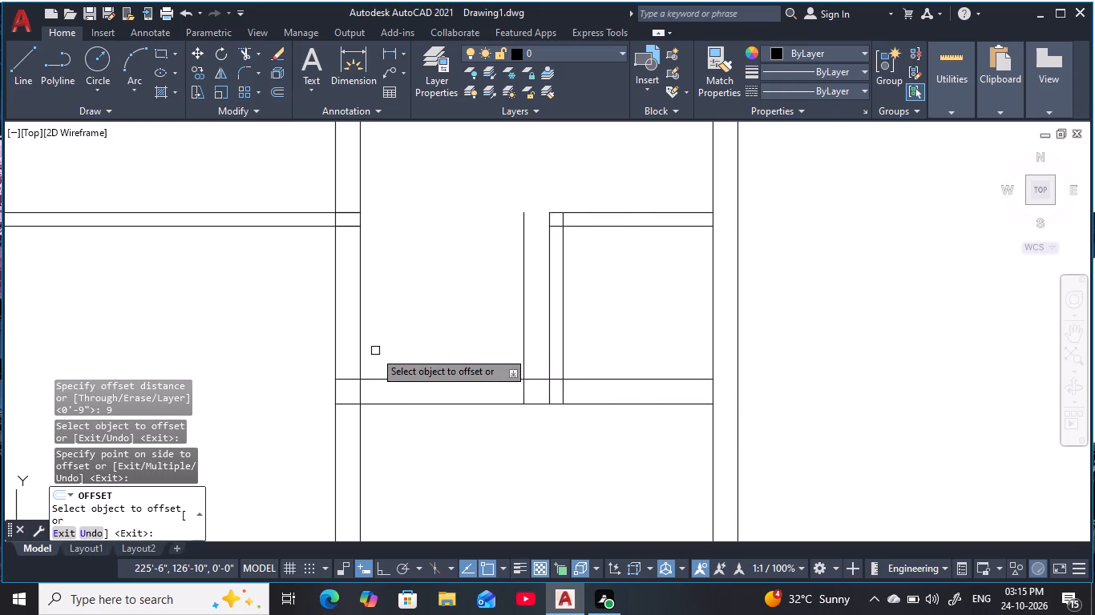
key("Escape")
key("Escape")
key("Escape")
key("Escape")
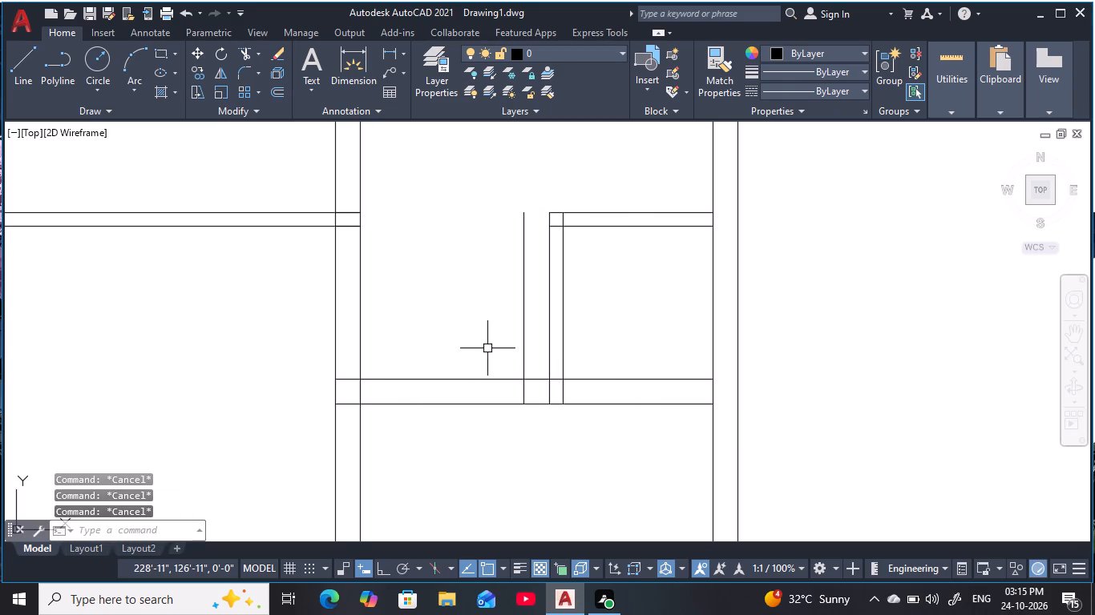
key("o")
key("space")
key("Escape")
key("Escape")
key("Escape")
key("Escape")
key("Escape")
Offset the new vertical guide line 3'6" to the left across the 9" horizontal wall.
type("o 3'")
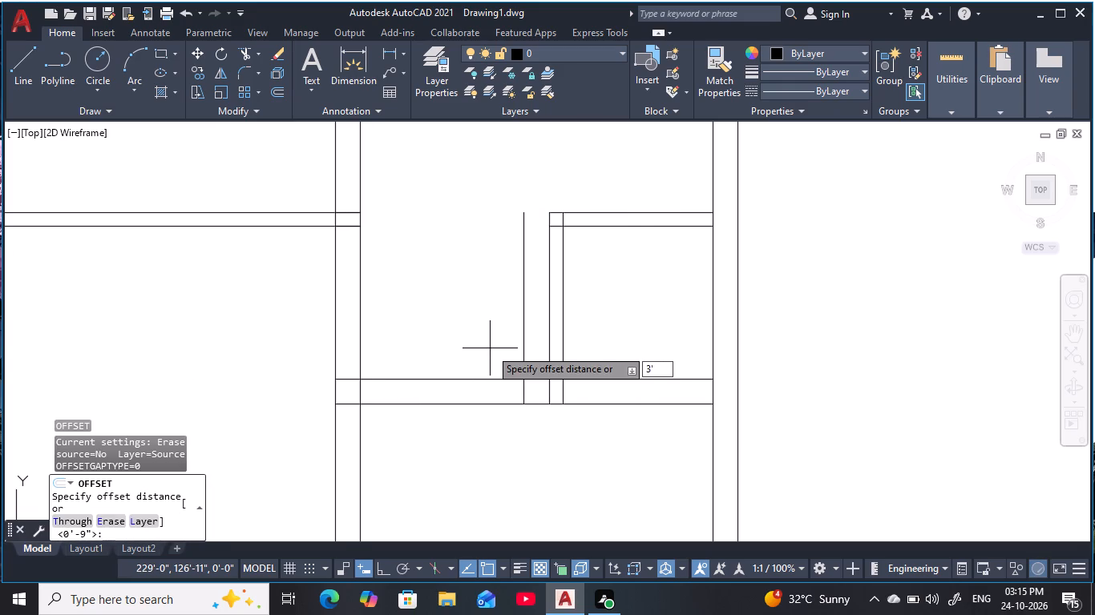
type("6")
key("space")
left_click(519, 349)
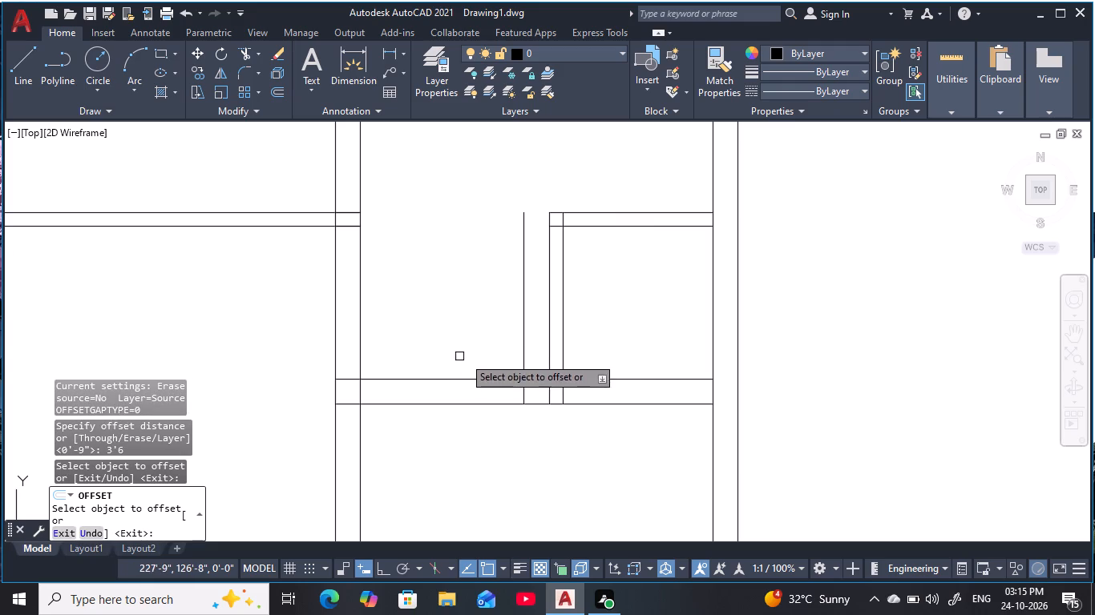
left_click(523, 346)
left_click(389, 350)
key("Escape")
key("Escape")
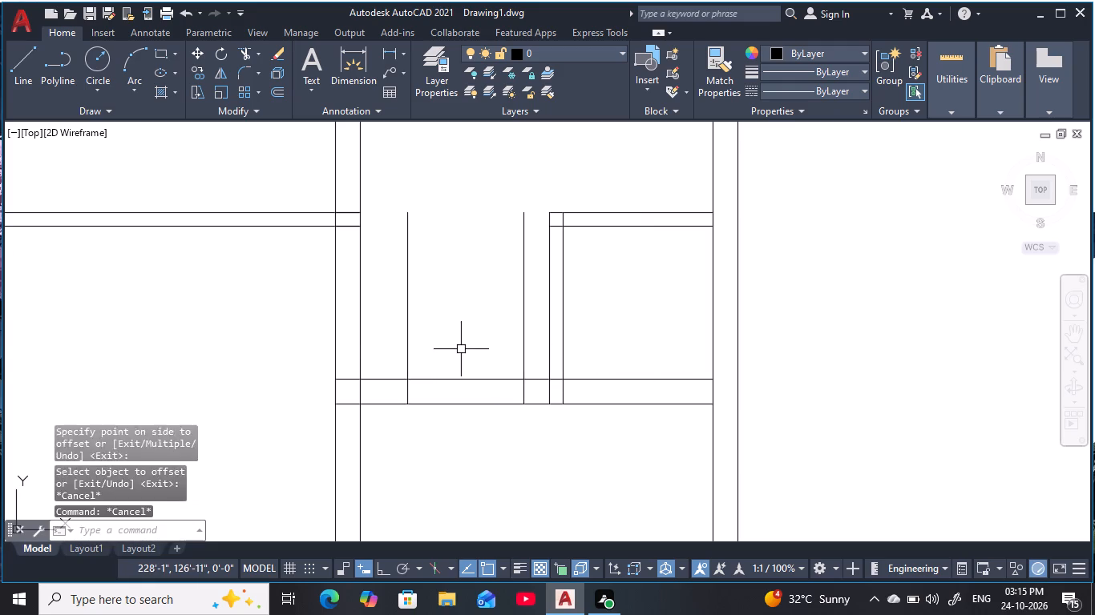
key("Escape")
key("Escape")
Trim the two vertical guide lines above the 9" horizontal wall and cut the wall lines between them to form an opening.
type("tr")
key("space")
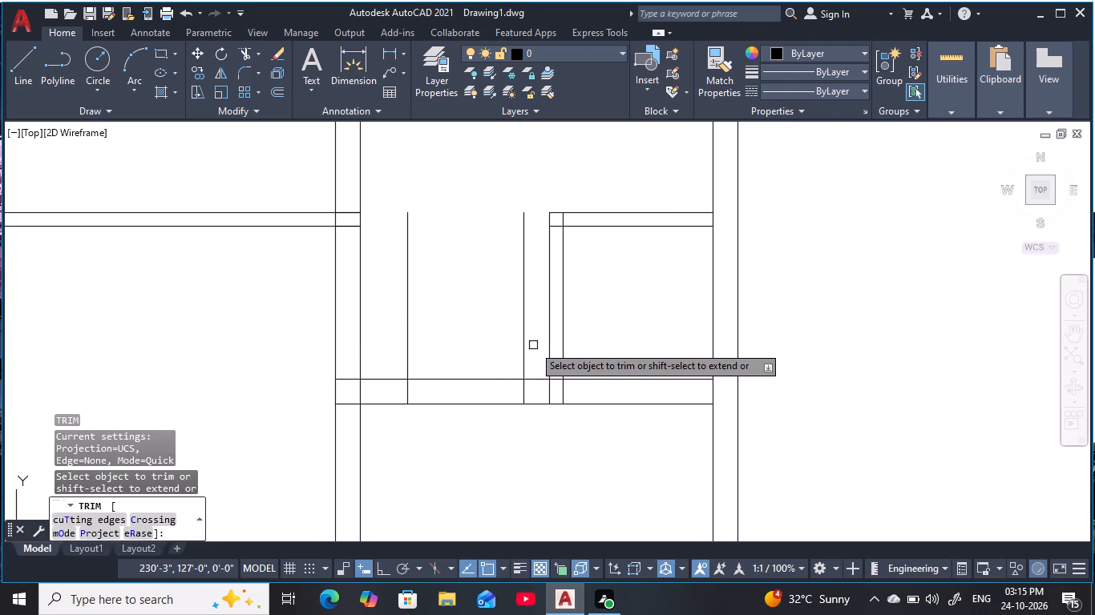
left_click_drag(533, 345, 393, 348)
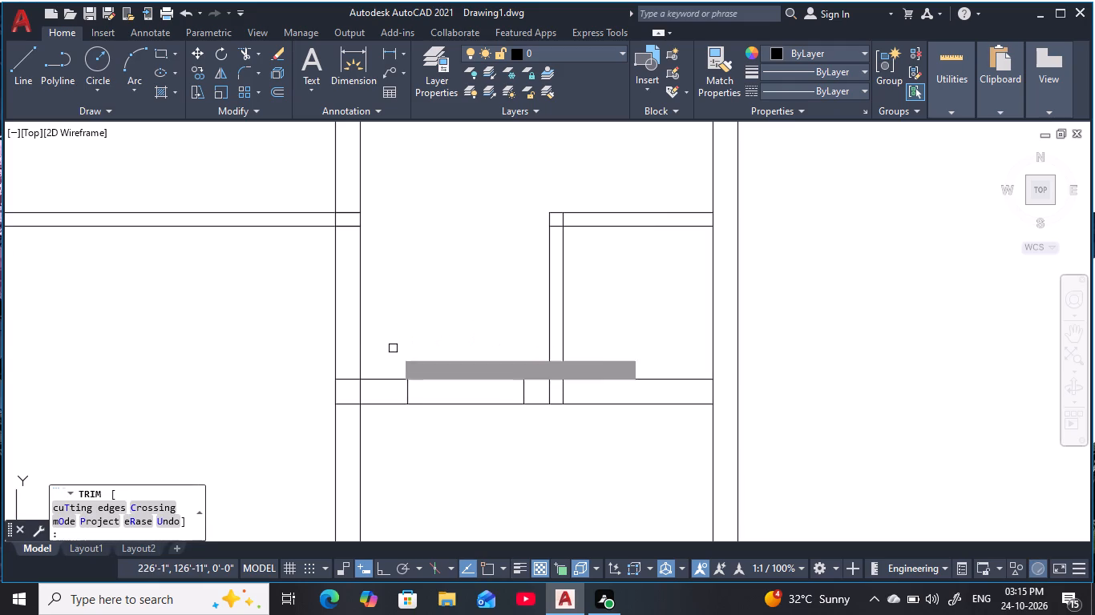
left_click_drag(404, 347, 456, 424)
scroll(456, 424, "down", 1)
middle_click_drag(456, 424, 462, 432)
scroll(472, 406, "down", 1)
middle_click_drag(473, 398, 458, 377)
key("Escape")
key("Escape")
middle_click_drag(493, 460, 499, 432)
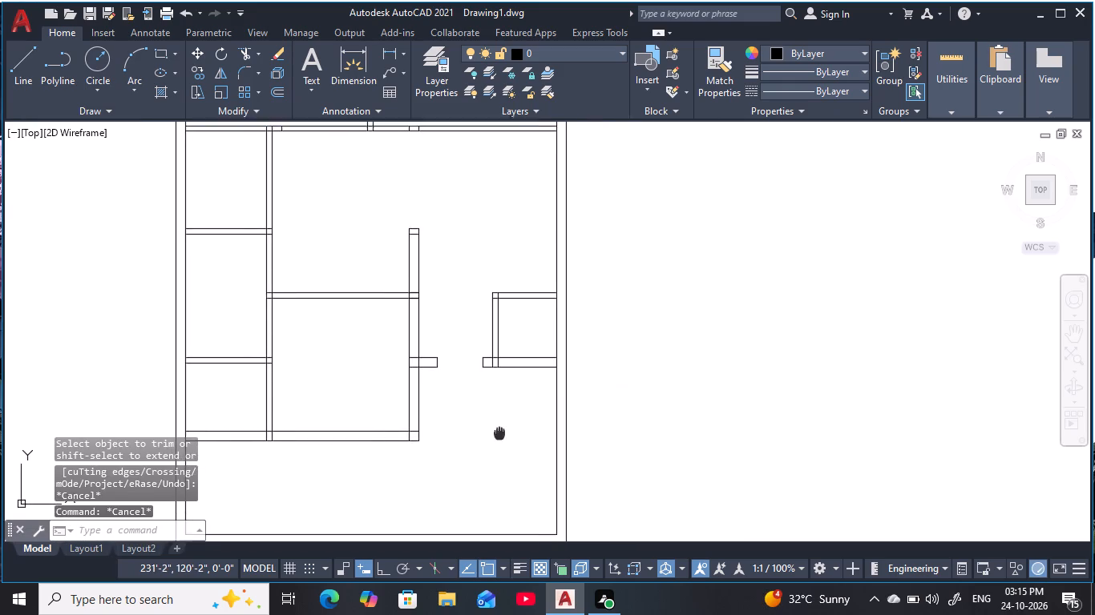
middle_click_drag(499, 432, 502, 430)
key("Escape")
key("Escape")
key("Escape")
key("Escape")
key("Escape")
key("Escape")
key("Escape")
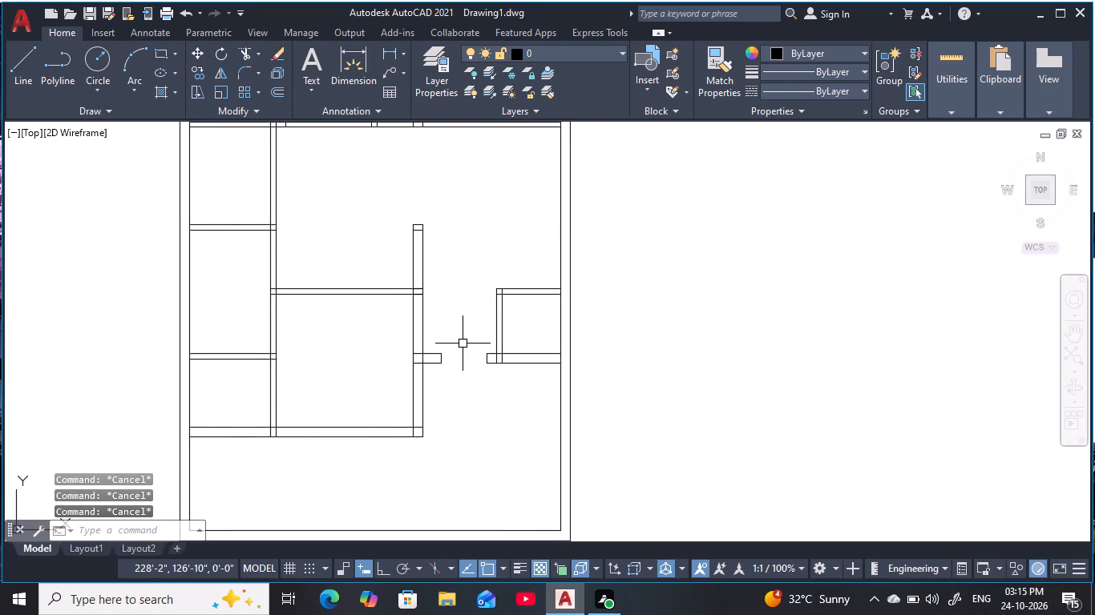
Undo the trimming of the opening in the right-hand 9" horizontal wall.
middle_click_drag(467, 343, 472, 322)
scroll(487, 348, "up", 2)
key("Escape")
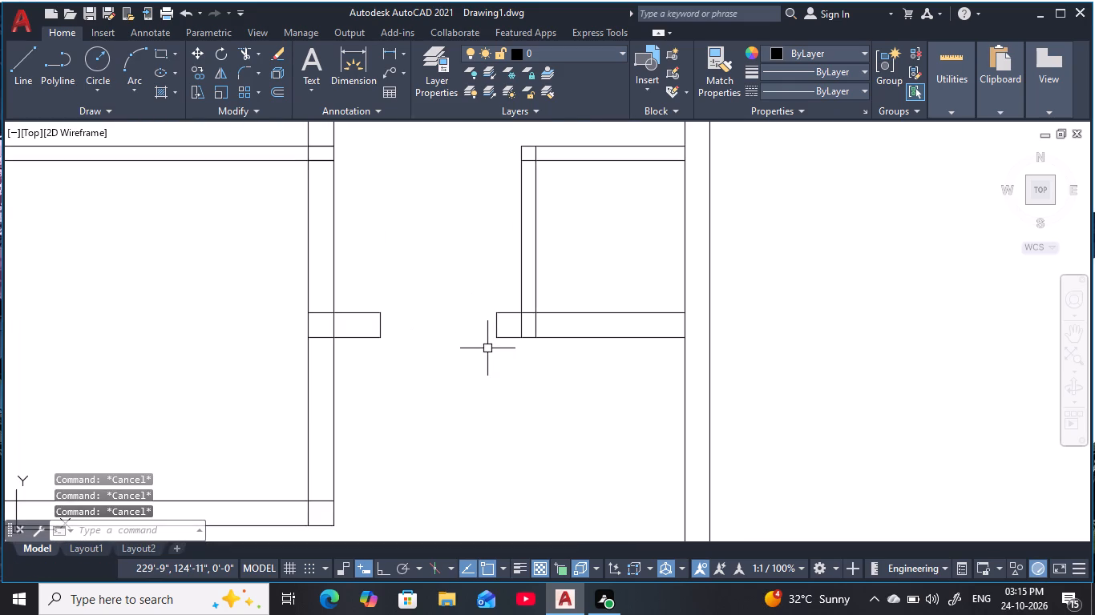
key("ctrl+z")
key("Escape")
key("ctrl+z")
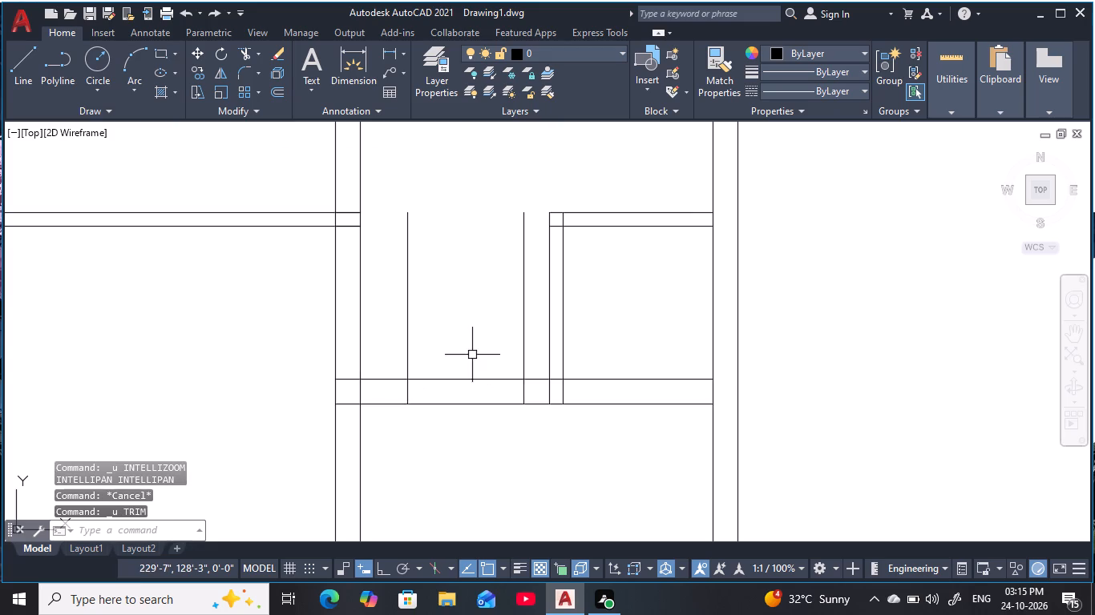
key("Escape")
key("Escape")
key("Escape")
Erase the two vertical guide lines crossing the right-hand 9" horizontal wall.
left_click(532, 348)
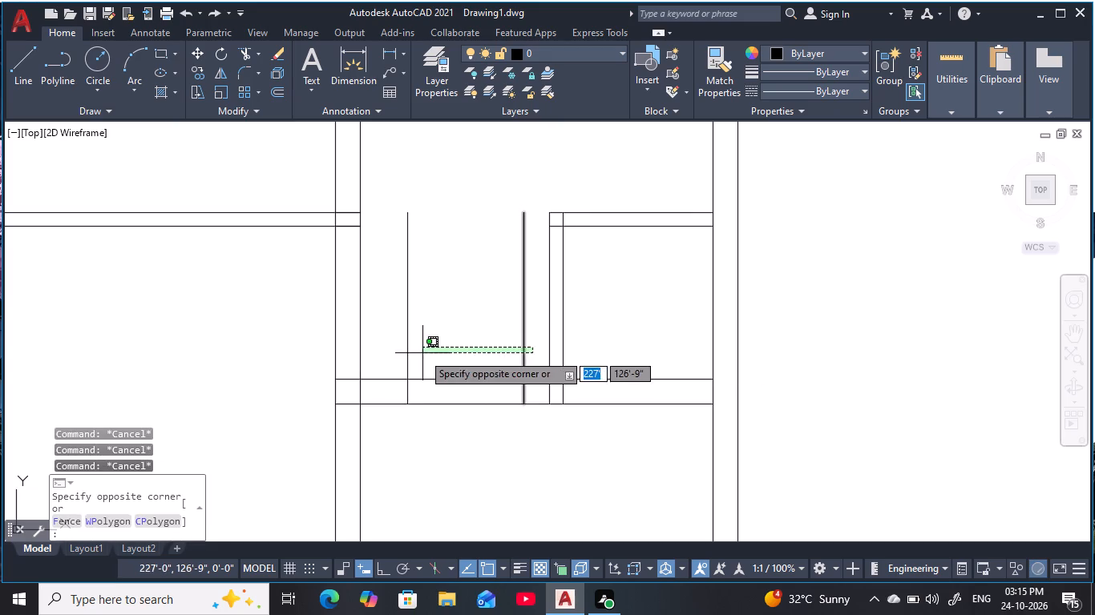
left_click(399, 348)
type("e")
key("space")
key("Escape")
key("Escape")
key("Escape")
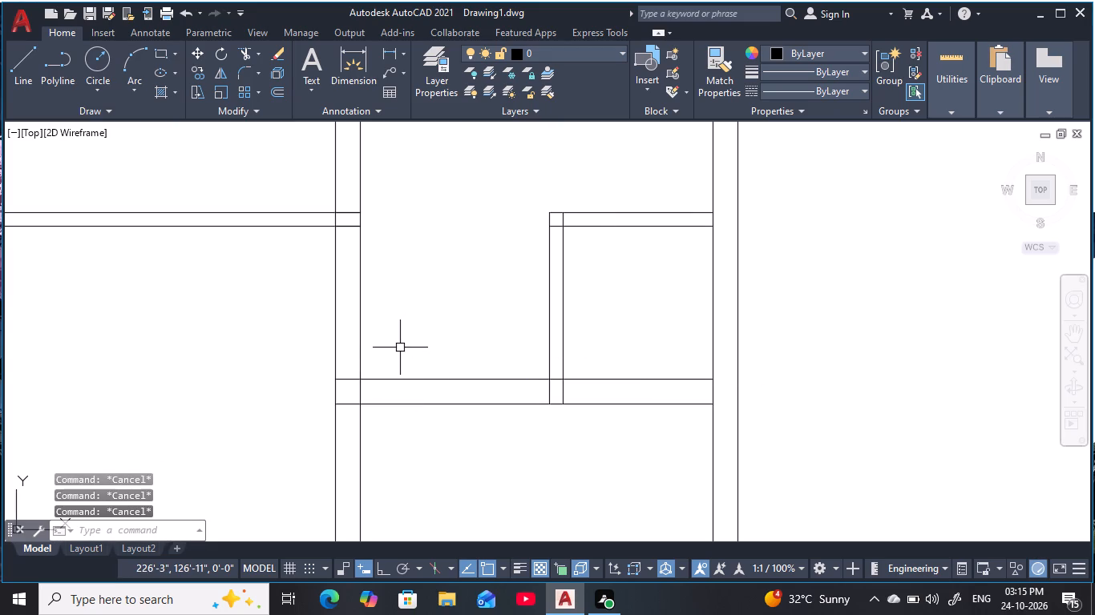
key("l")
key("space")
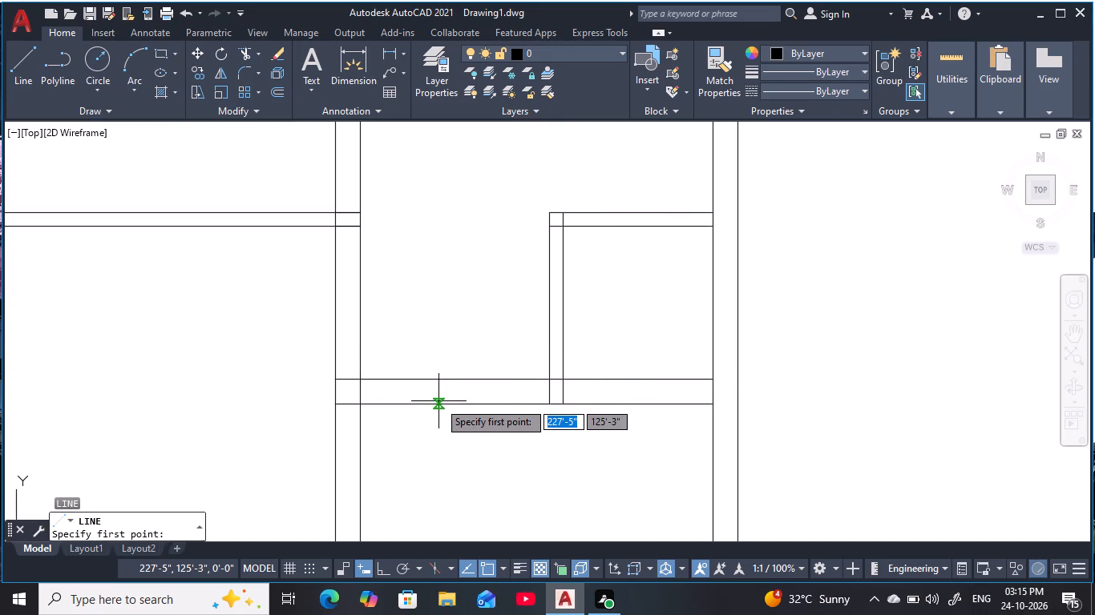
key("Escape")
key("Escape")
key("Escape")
Draw a line along the 9" horizontal wall's upper edge, from the middle vertical wall to the small right-hand room's left wall.
type("l")
key("space")
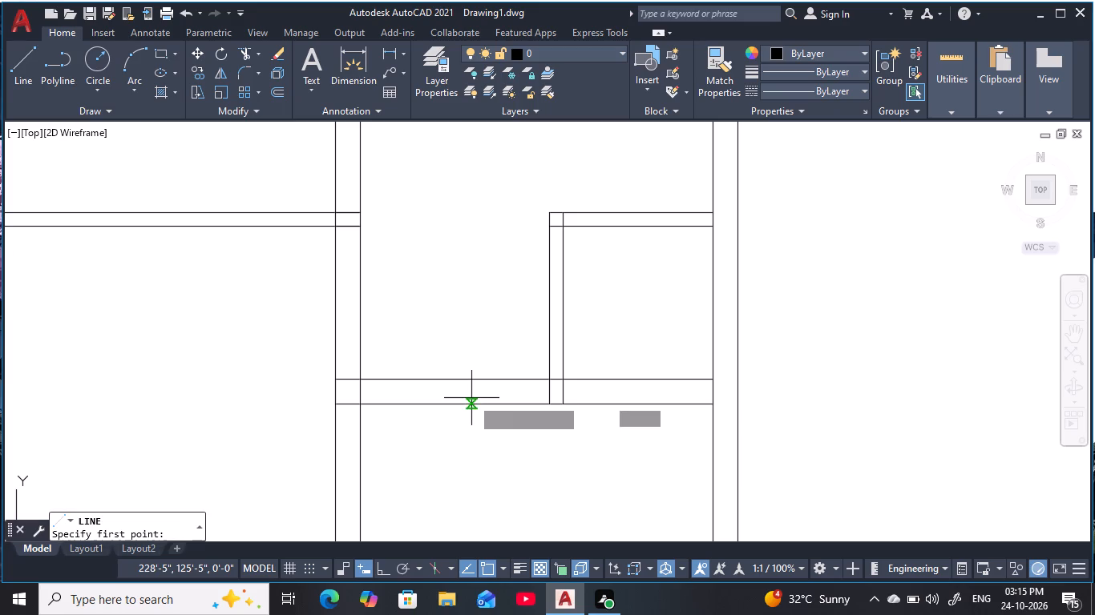
left_click(364, 379)
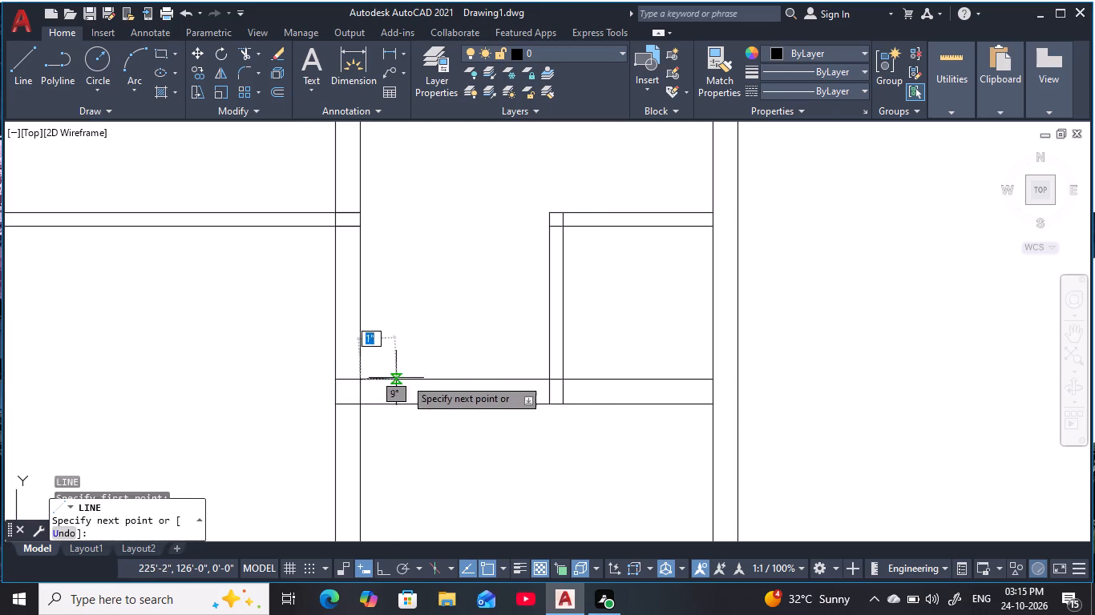
left_click(546, 378)
key("Escape")
key("Escape")
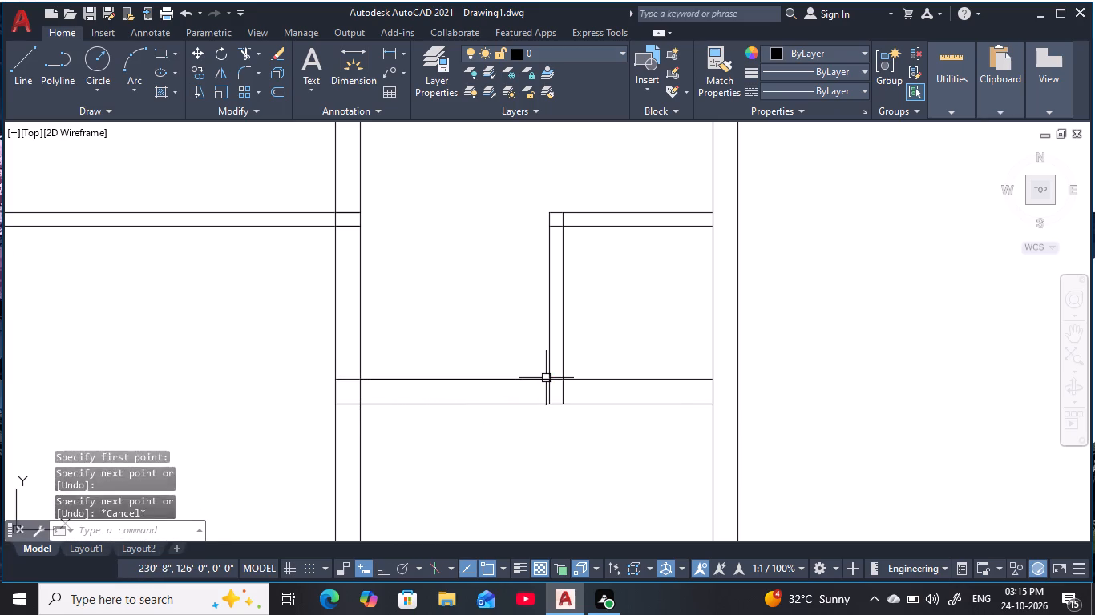
key("Escape")
key("Escape")
Draw a vertical line from the midpoint of that upper edge line down past the 9" wall.
type("l")
key("space")
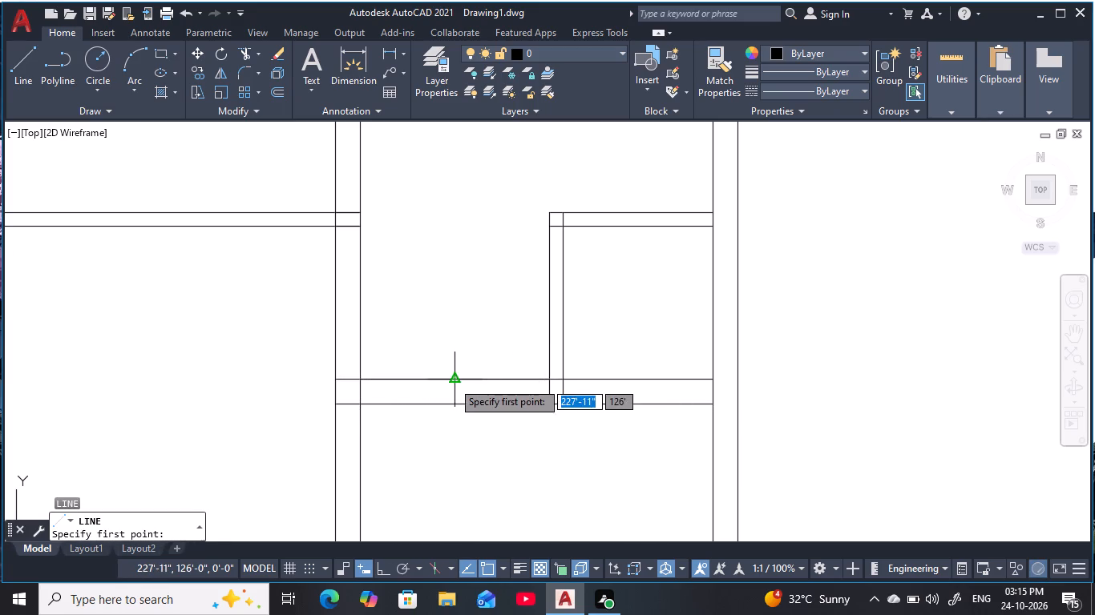
left_click(452, 381)
left_click(461, 463)
key("Escape")
key("Escape")
key("Escape")
key("Escape")
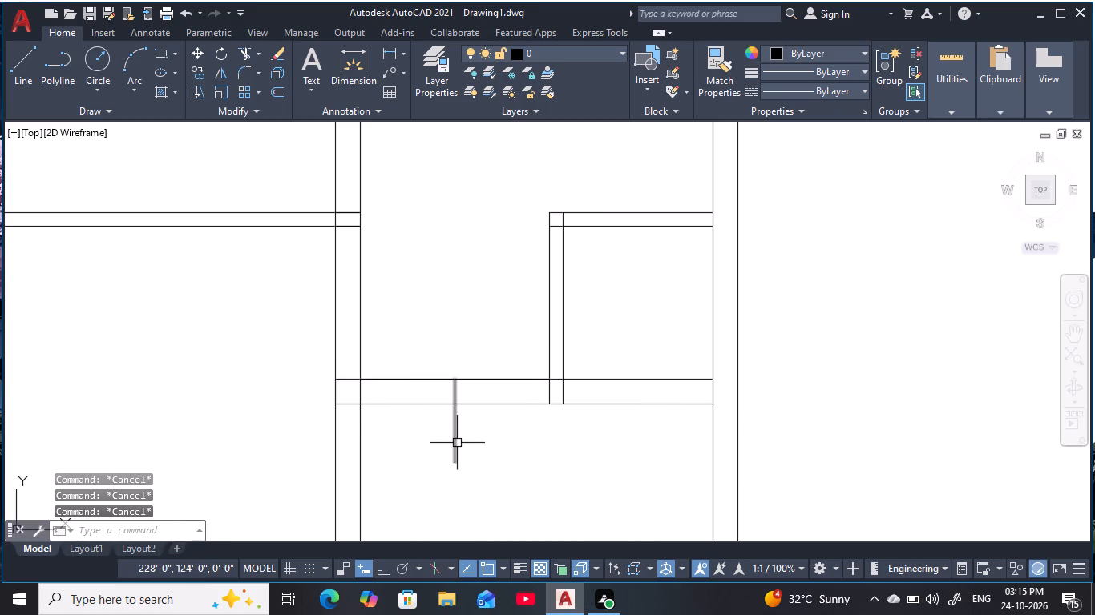
Offset the vertical centre line 1'9" to both sides to mark the opening's edges.
key("o")
key("space")
key("1")
type("'9")
key("space")
left_click(459, 428)
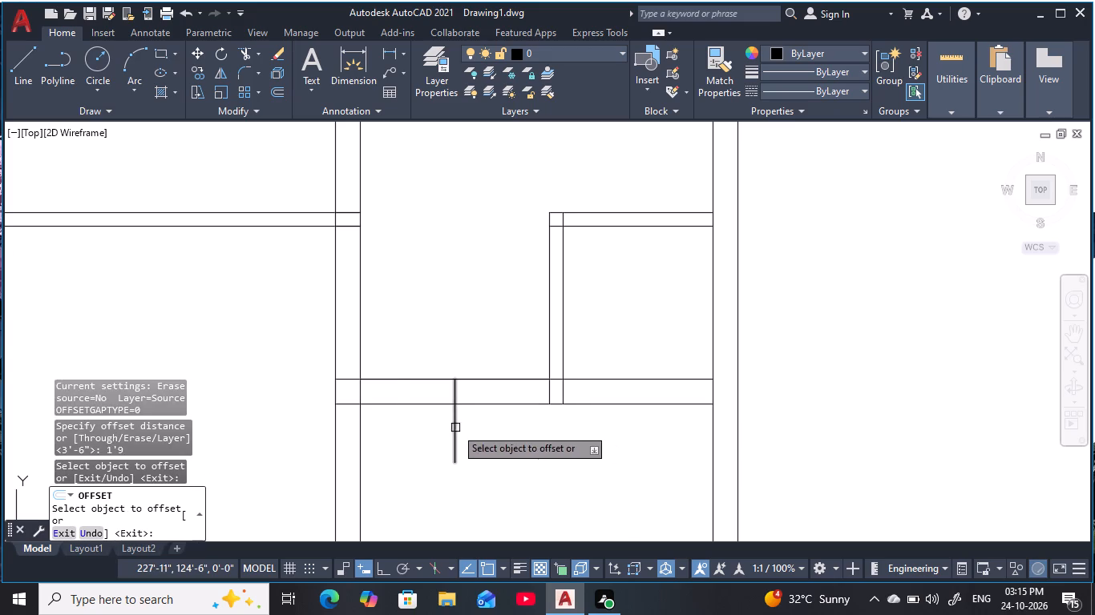
left_click(455, 428)
left_click(404, 441)
left_click(455, 433)
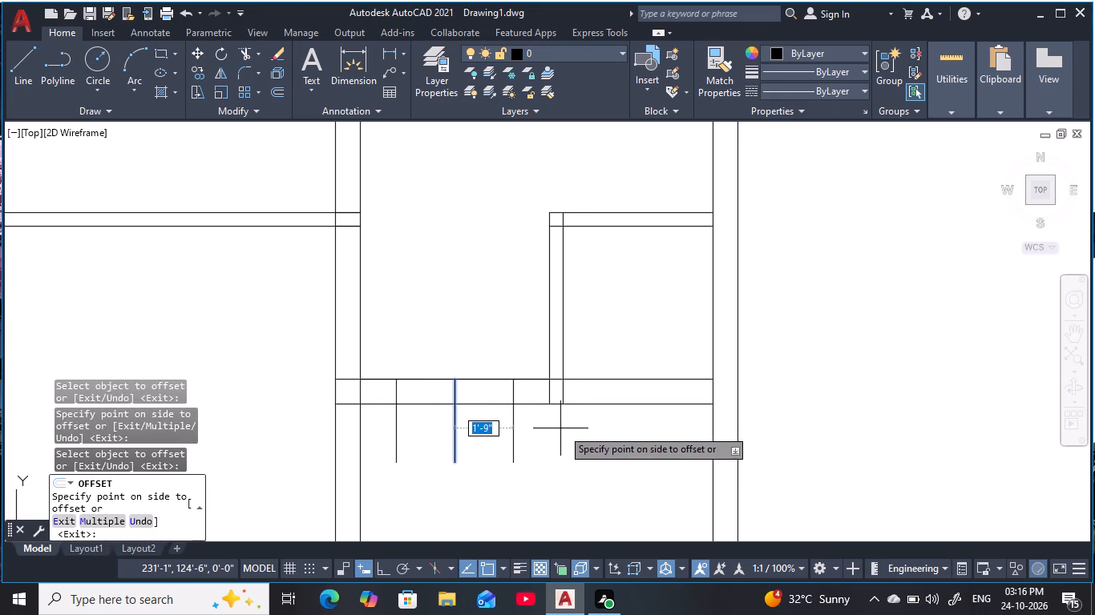
left_click(569, 428)
key("Escape")
key("Escape")
key("Escape")
key("Escape")
Trim the 9" horizontal wall between the two offset lines to form the opening, and remove the leftover vertical guide lines.
type("tr")
key("space")
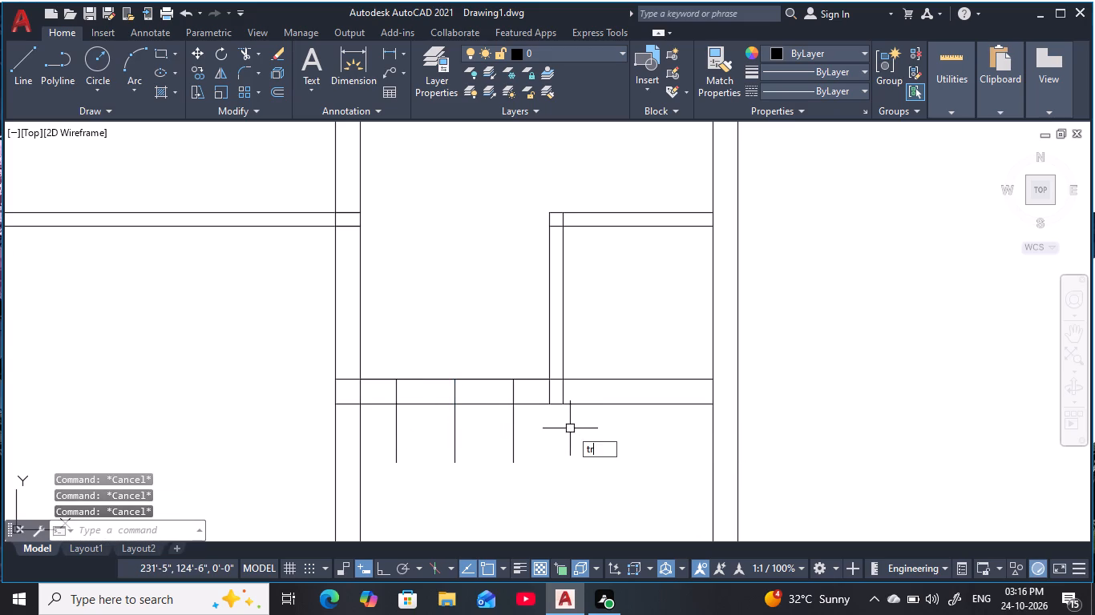
left_click_drag(481, 362, 485, 448)
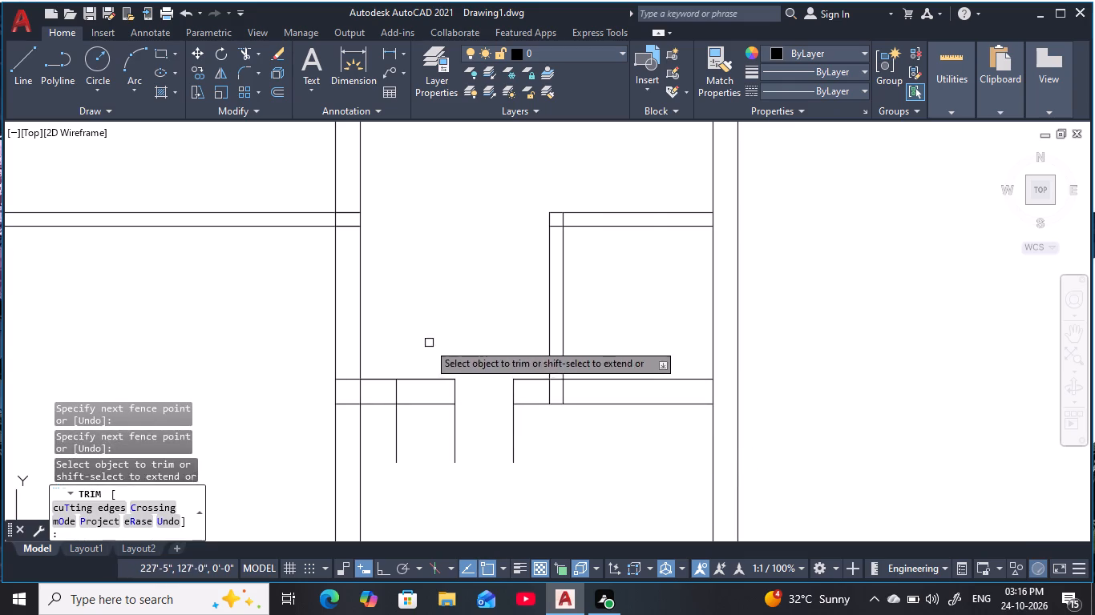
left_click_drag(416, 343, 420, 426)
left_click_drag(383, 436, 516, 436)
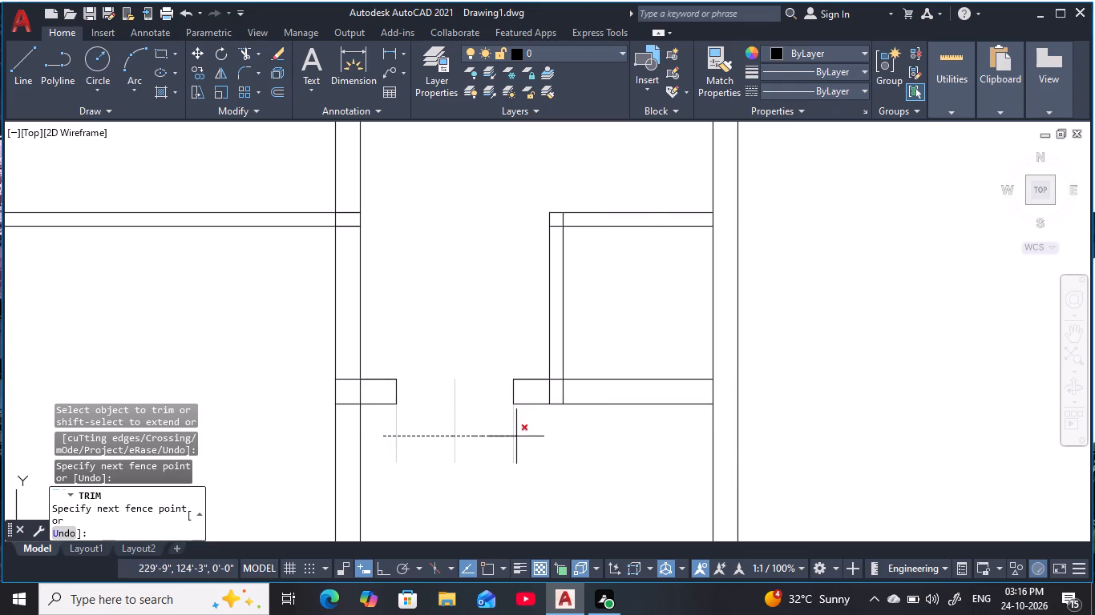
left_click_drag(516, 436, 531, 435)
scroll(502, 429, "down", 3)
middle_click_drag(502, 429, 515, 408)
key("Escape")
key("Escape")
key("Escape")
key("Escape")
key("Escape")
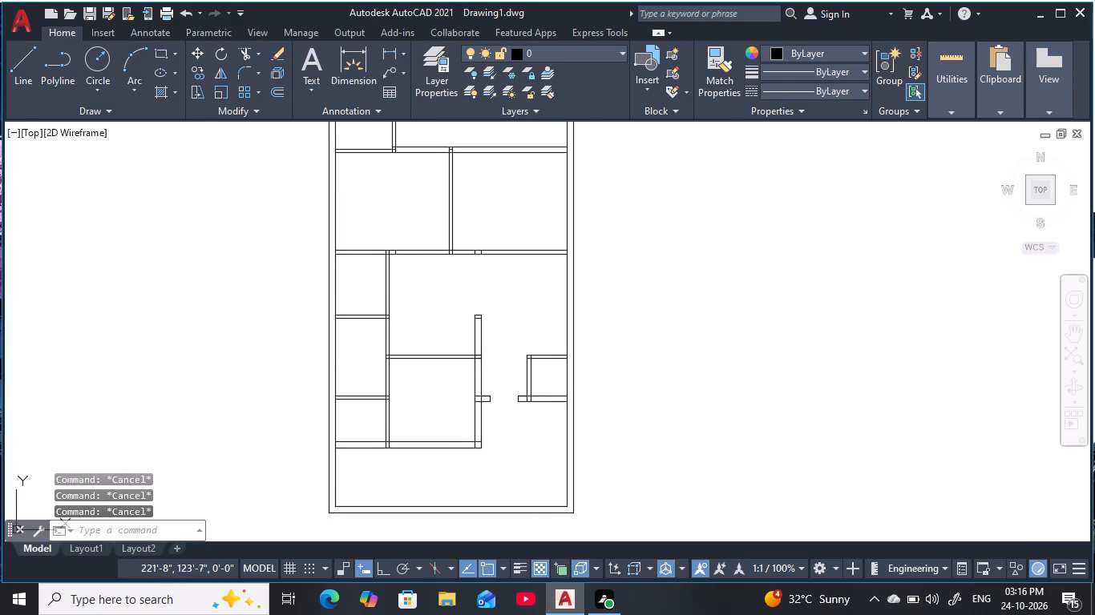
key("Escape")
key("Escape")
key("Escape")
Erase the two short leftover vertical lines inside the horizontal wall below the upper right room.
scroll(507, 368, "up", 1)
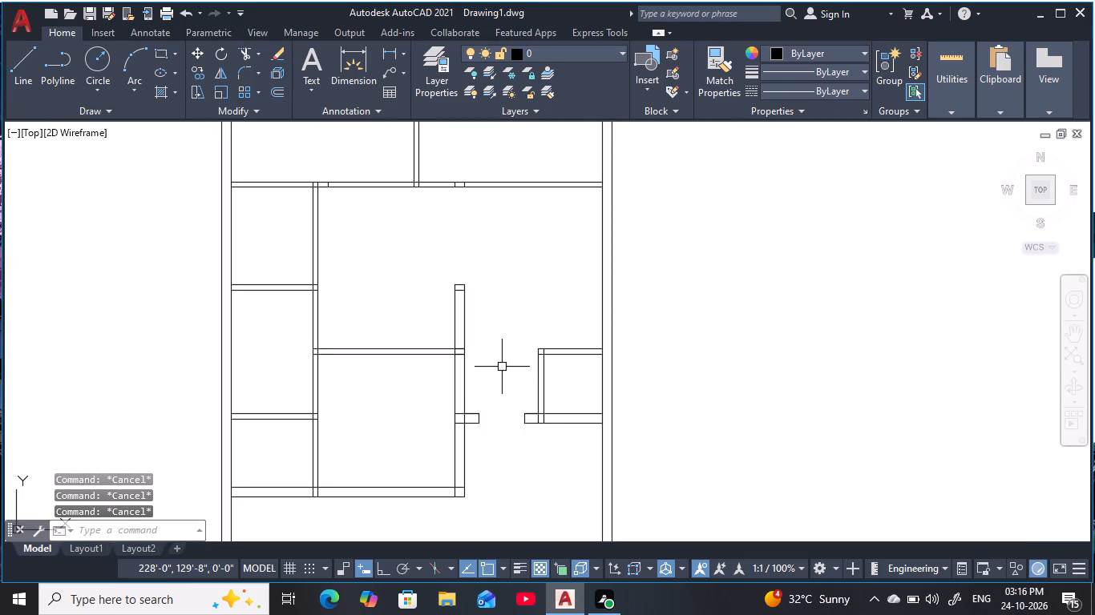
middle_click_drag(484, 300, 499, 423)
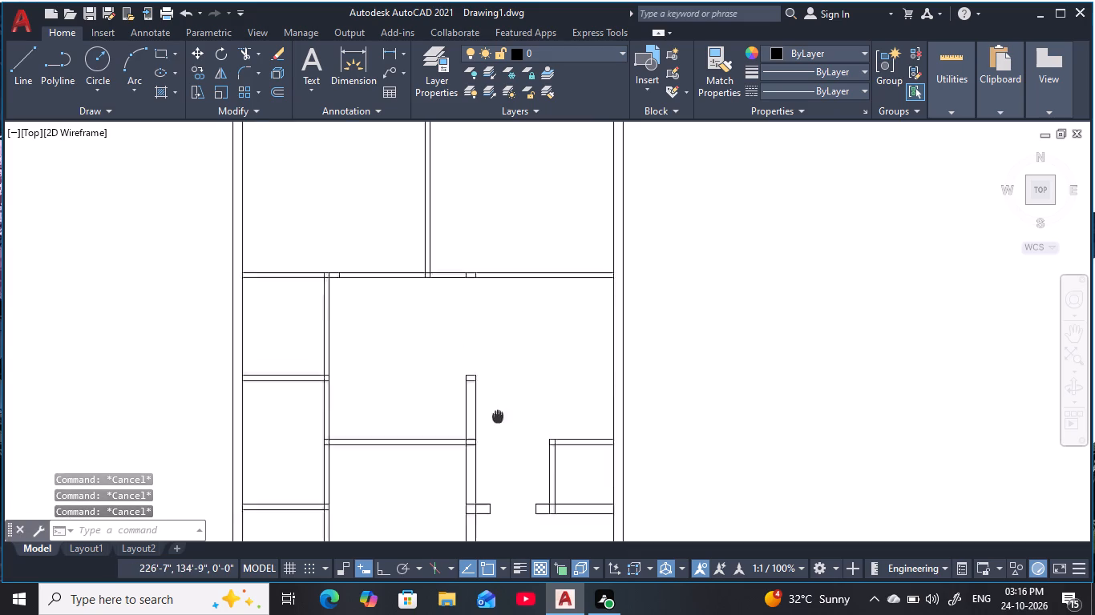
middle_click_drag(499, 423, 507, 460)
scroll(504, 310, "up", 2)
key("Escape")
middle_click_drag(504, 310, 495, 298)
key("Escape")
key("Escape")
key("Escape")
left_click(386, 343)
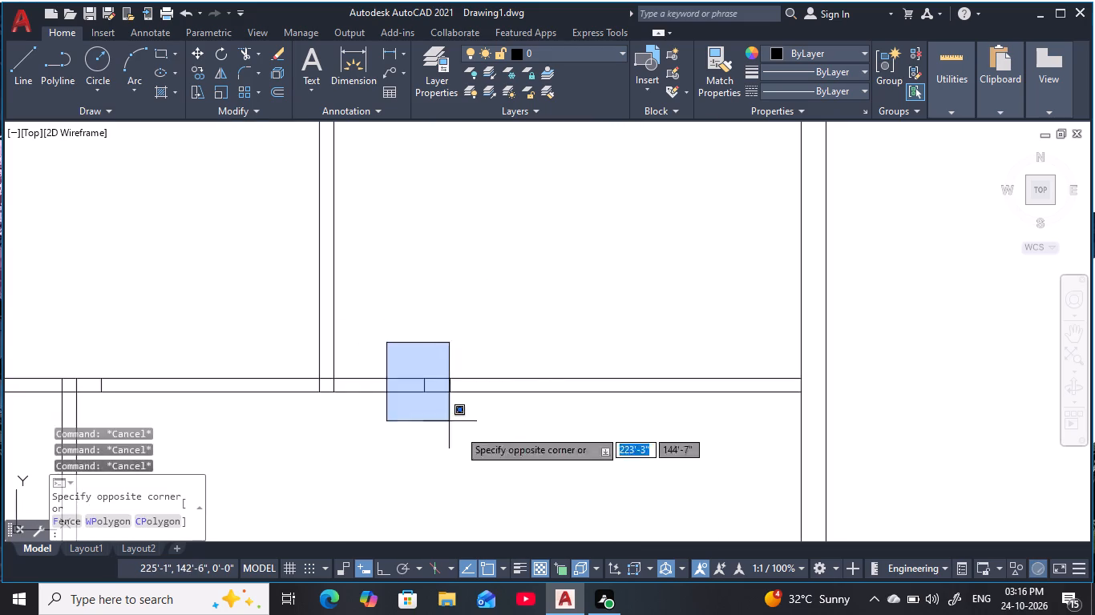
left_click(505, 460)
type("e")
key("space")
key("Escape")
key("Escape")
key("Escape")
middle_click_drag(481, 420, 476, 405)
key("Escape")
key("Escape")
key("Escape")
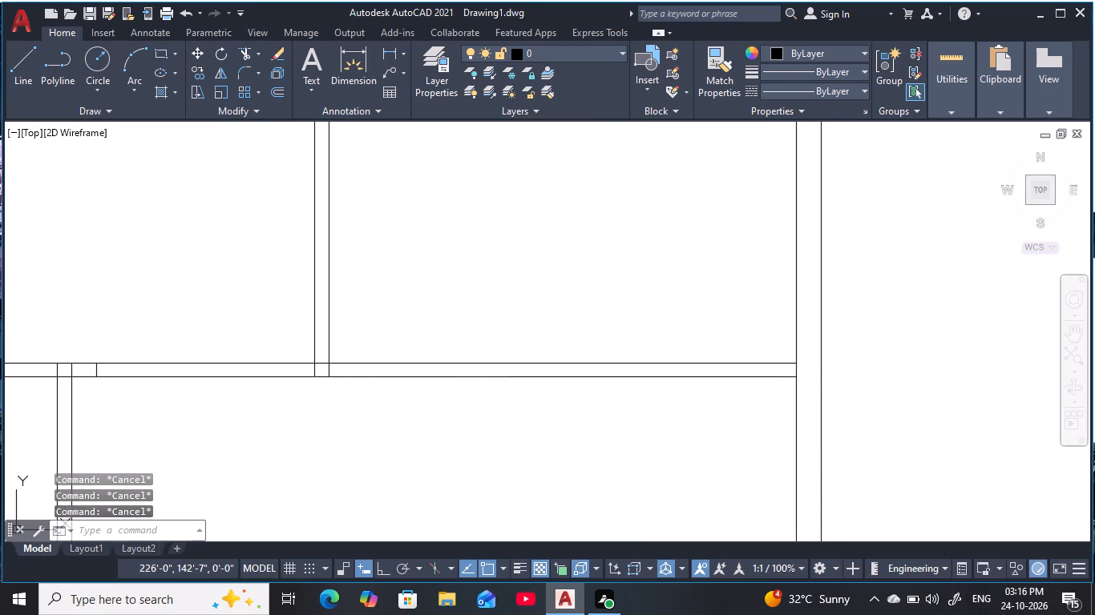
Offset the right line of the vertical wall between the two upper rooms 6" to the right.
type("o 6")
key("space")
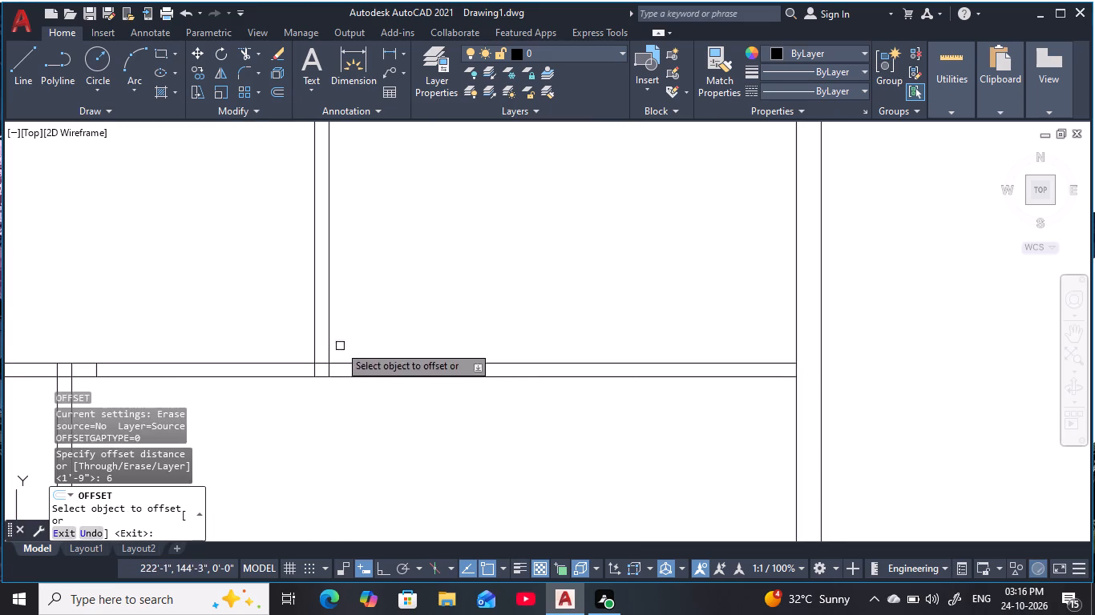
left_click(329, 338)
left_click(534, 315)
key("Escape")
key("Escape")
key("Escape")
key("Escape")
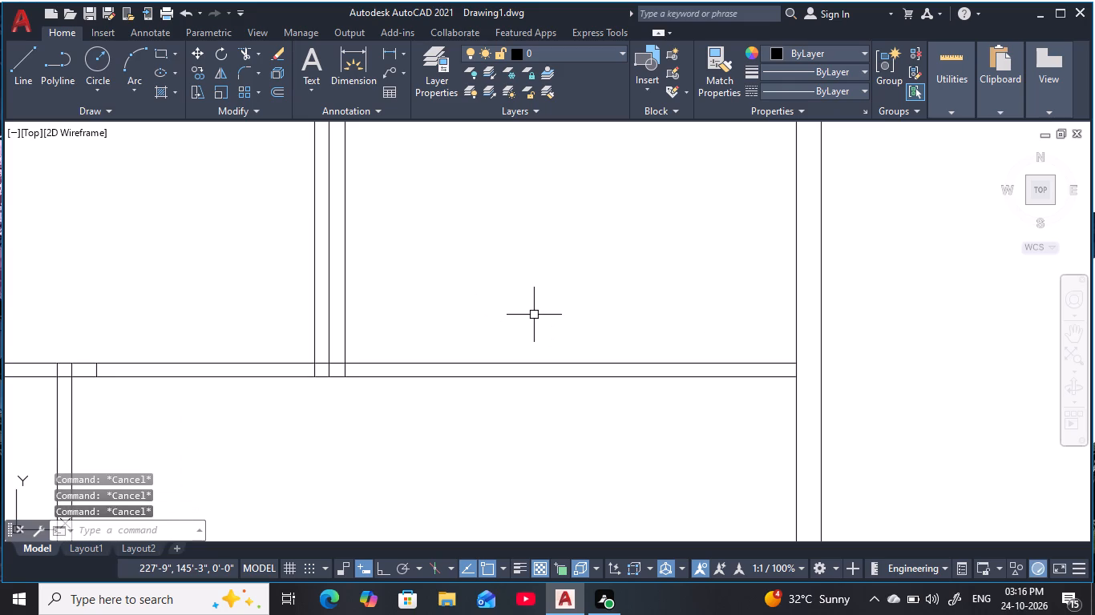
Offset the 6" guide line right of the wall between the two upper rooms 3' farther right.
type("o")
key("space")
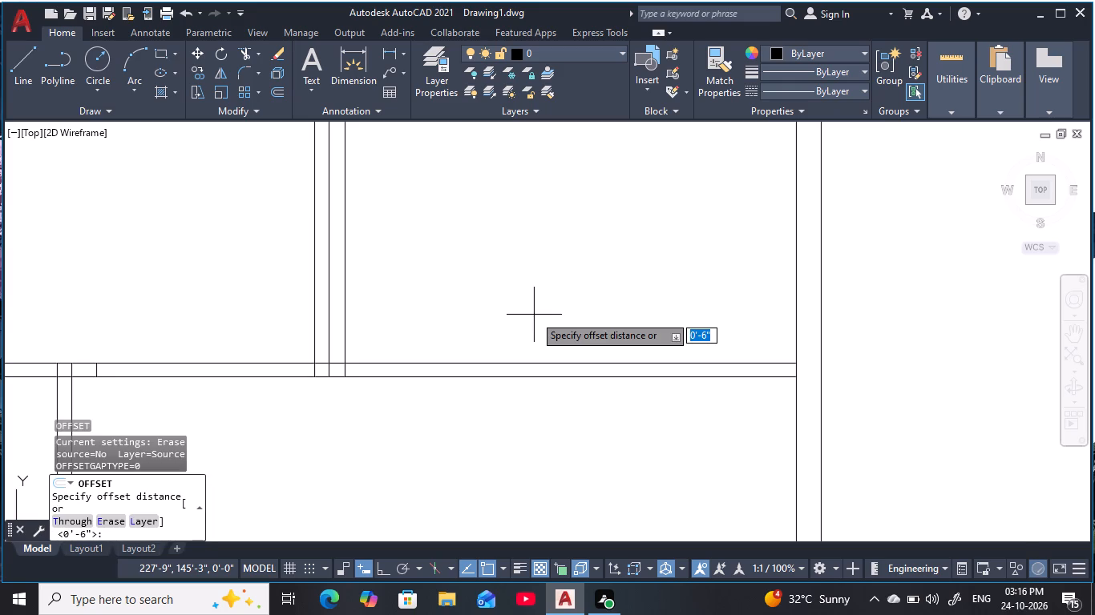
type("3'")
key("space")
left_click(346, 332)
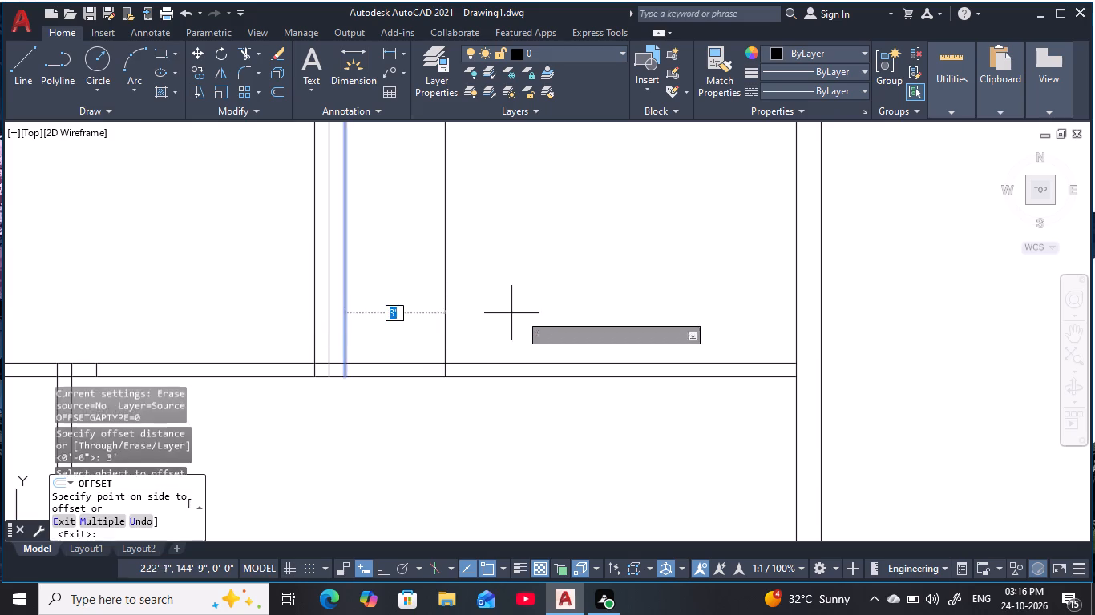
left_click(587, 308)
key("Escape")
key("Escape")
key("Escape")
key("Escape")
key("Escape")
Trim the horizontal wall between the two guide lines to form the upper right room's door opening, and remove the leftover guides.
type("tr")
key("space")
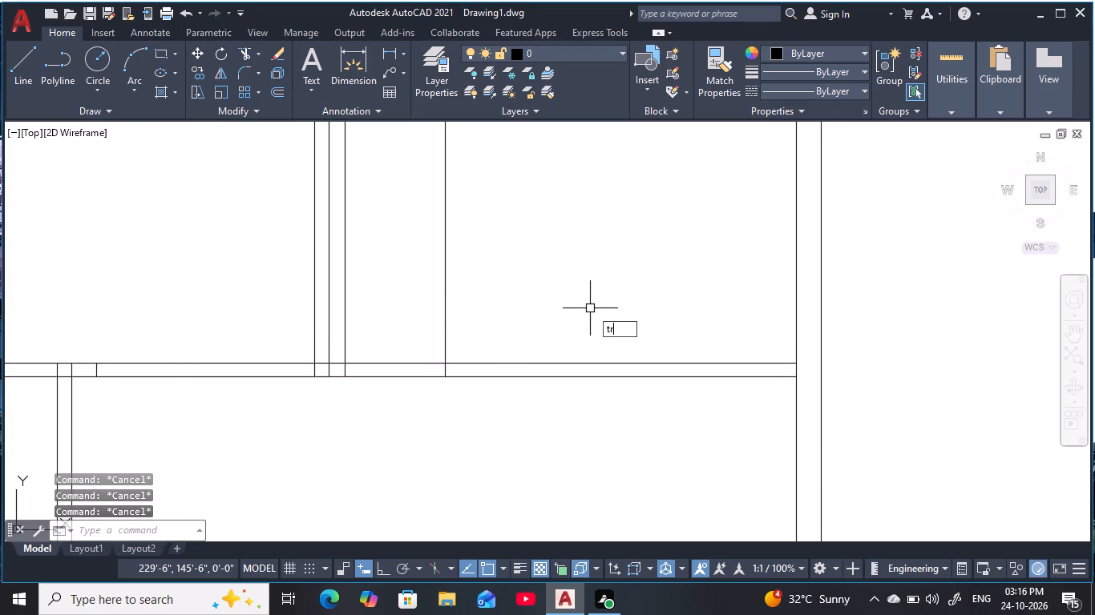
left_click_drag(570, 313, 552, 324)
left_click(339, 341)
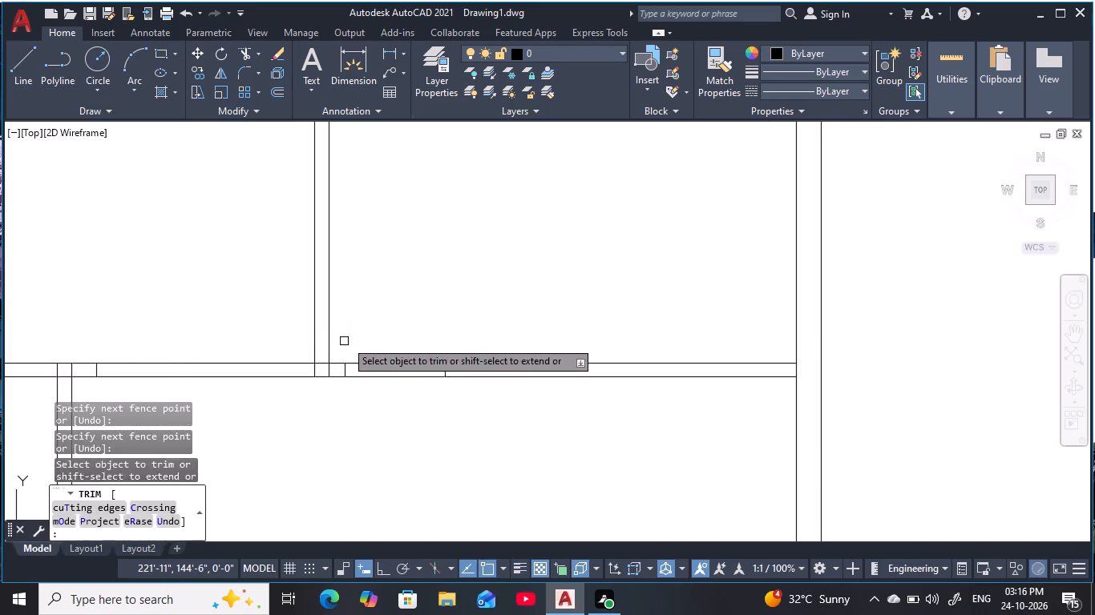
left_click_drag(369, 336, 376, 340)
left_click_drag(401, 400, 403, 408)
middle_click_drag(408, 409, 575, 414)
key("Escape")
key("Escape")
key("Escape")
key("Escape")
key("Escape")
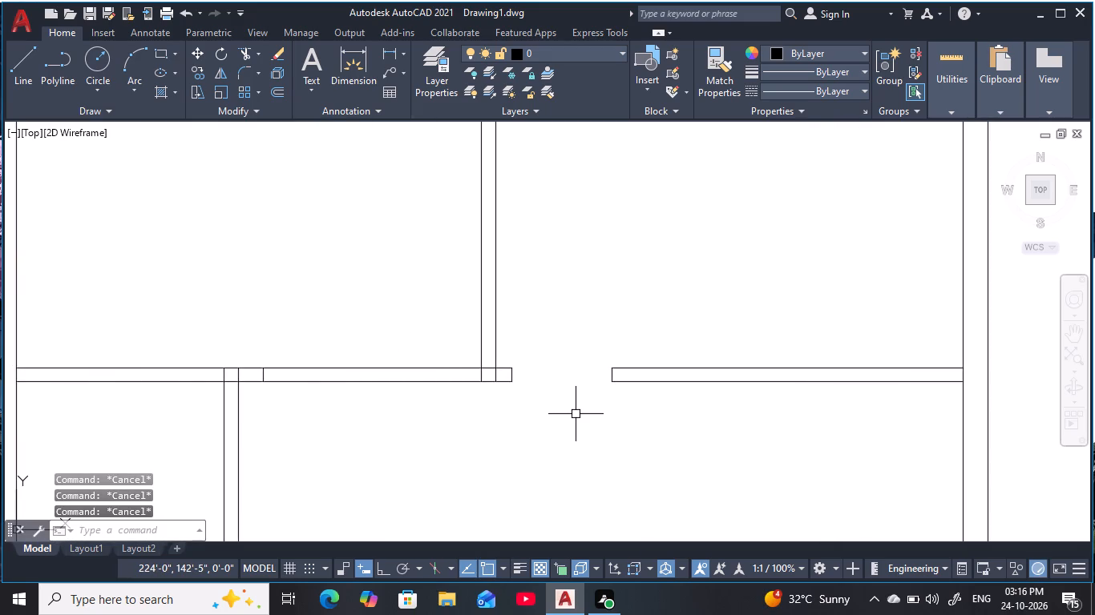
Offset the left line of the vertical wall between the two upper rooms 6" to the left.
key("Escape")
key("o")
key("space")
type("6")
key("space")
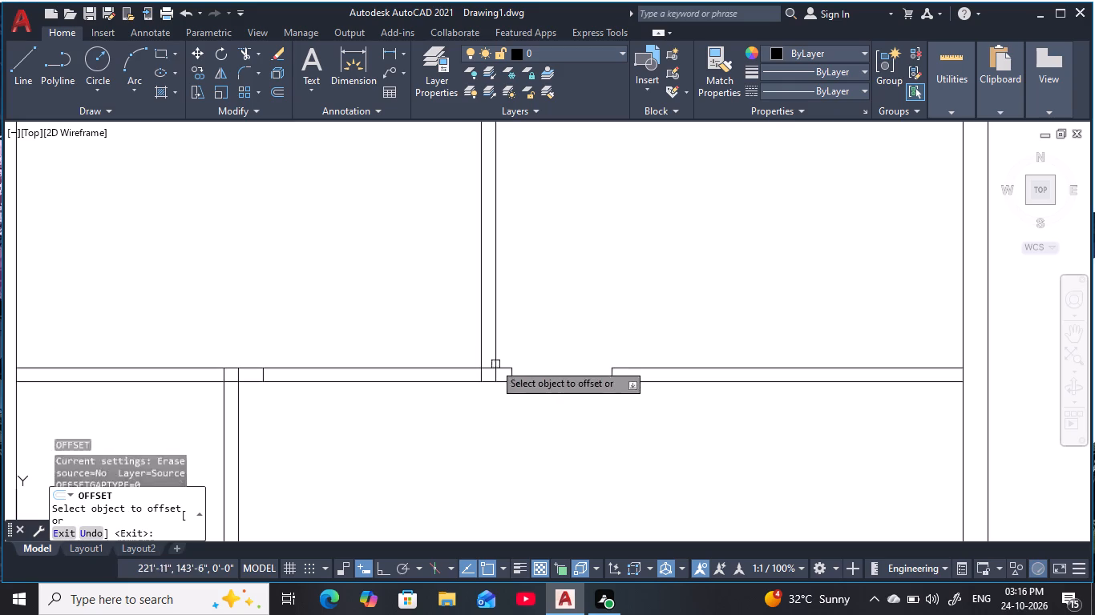
left_click(481, 344)
left_click(342, 341)
key("Escape")
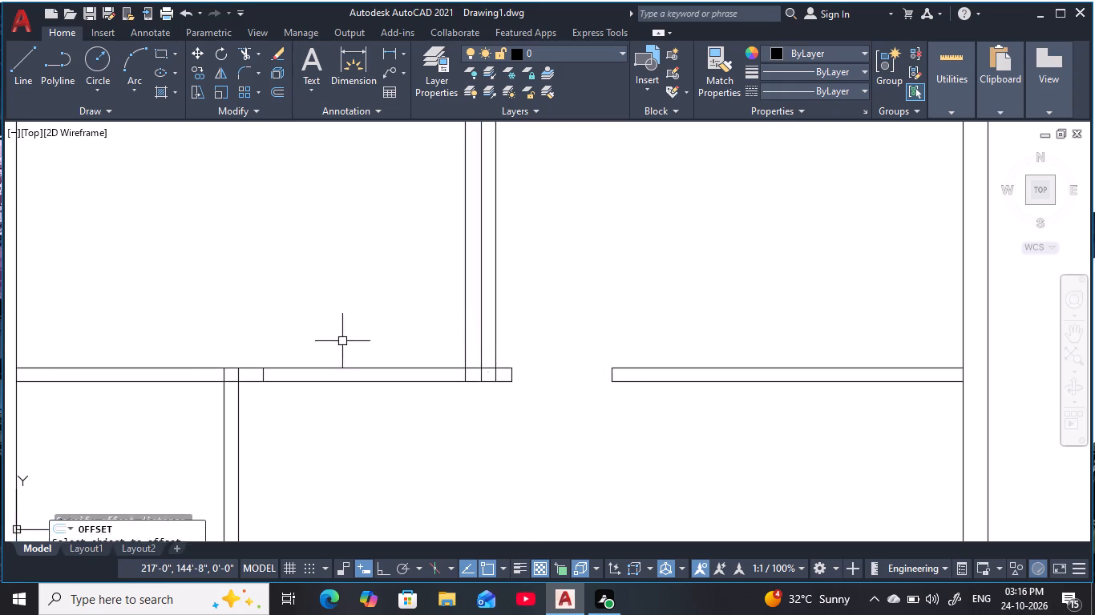
key("Escape")
key("Escape")
key("Escape")
key("Escape")
Offset the new guide line 3' to the left to mark the other edge of the upper left room's door.
type("o")
key("space")
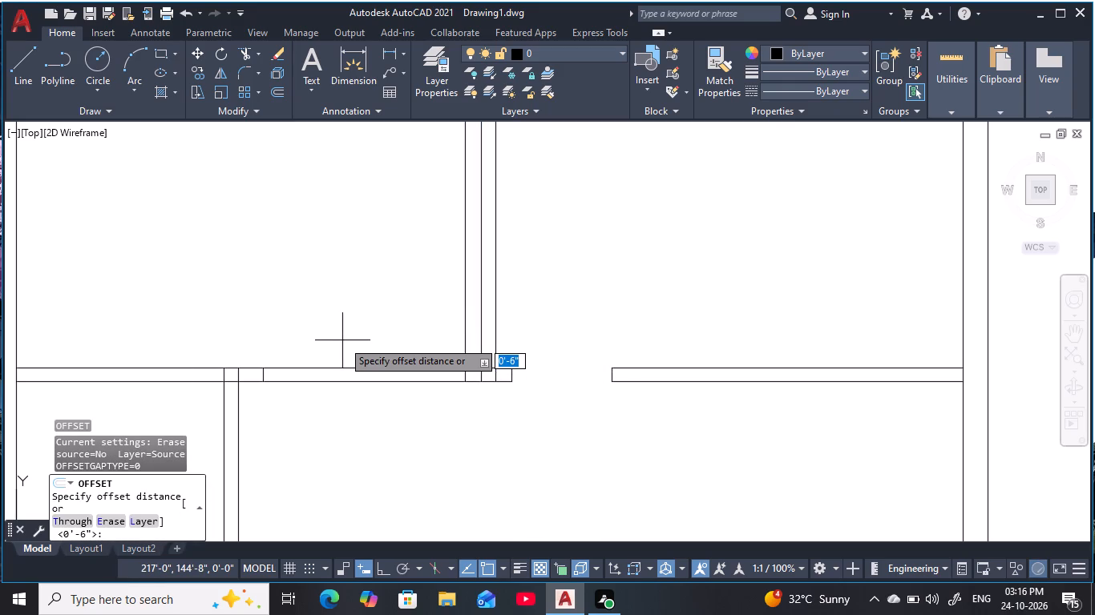
type("3'")
key("space")
left_click(464, 340)
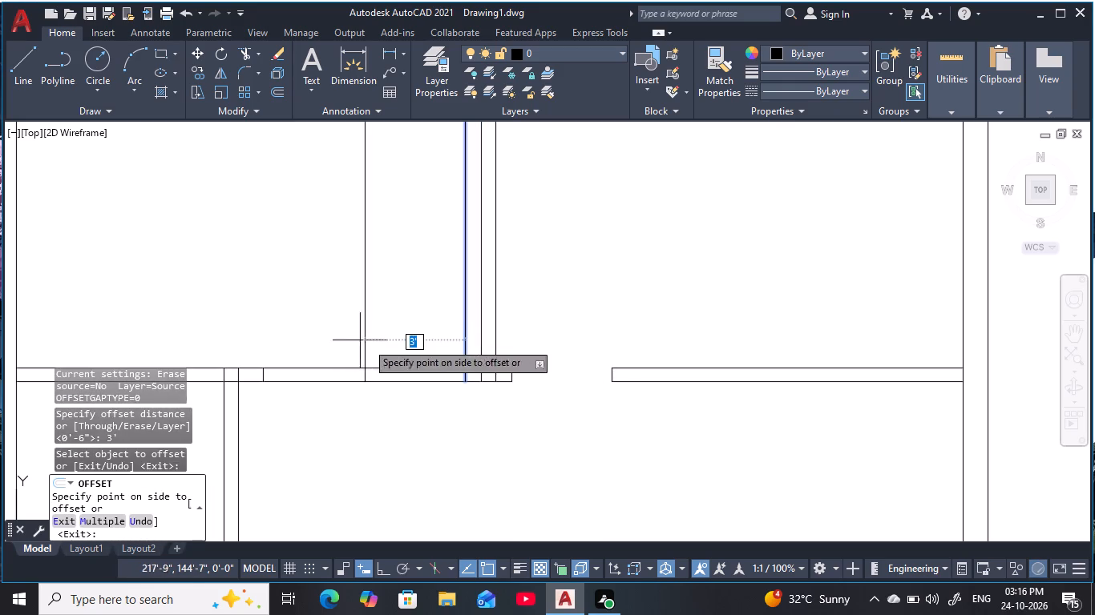
left_click(317, 333)
key("Escape")
key("Escape")
key("Escape")
key("Escape")
Trim the horizontal wall between the two guides below the upper left room, and remove the leftover guide lines above it.
type("tr")
key("space")
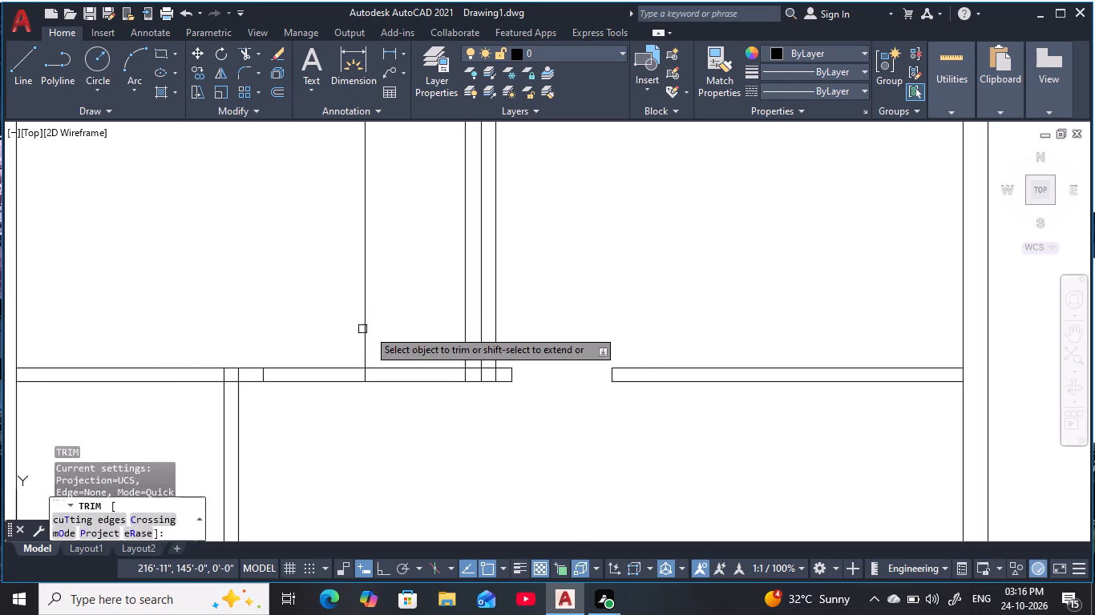
left_click(414, 329)
left_click(437, 432)
left_click(464, 358)
left_click(425, 348)
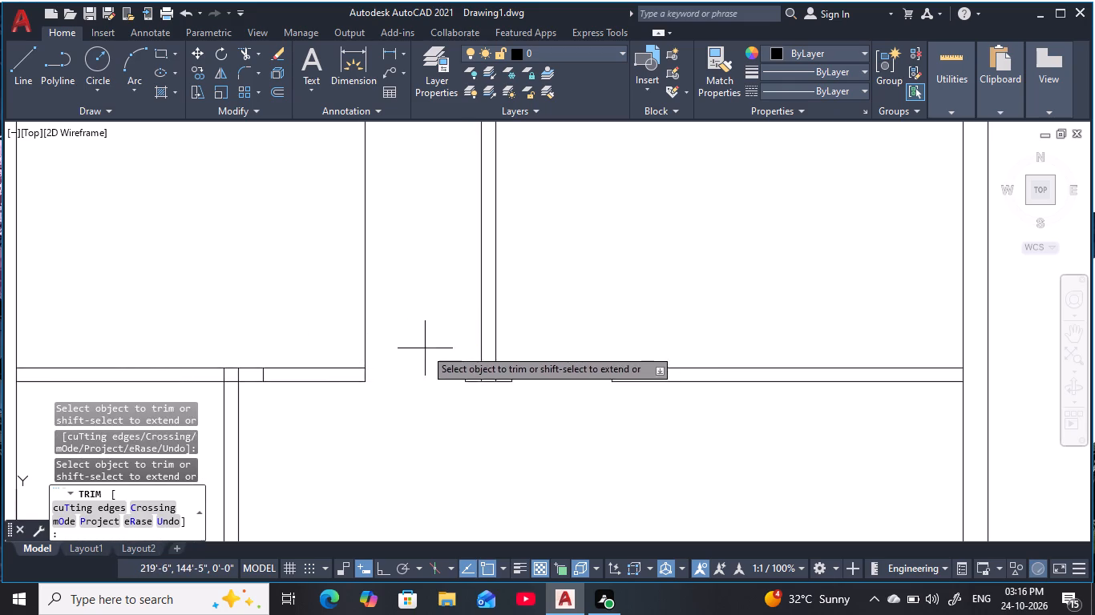
left_click(346, 339)
key("Escape")
Offset the left line of the small top-left room's right wall 4" into the room.
scroll(354, 340, "down", 1)
middle_click_drag(357, 342, 509, 293)
scroll(483, 343, "down", 1)
middle_click_drag(483, 364, 478, 372)
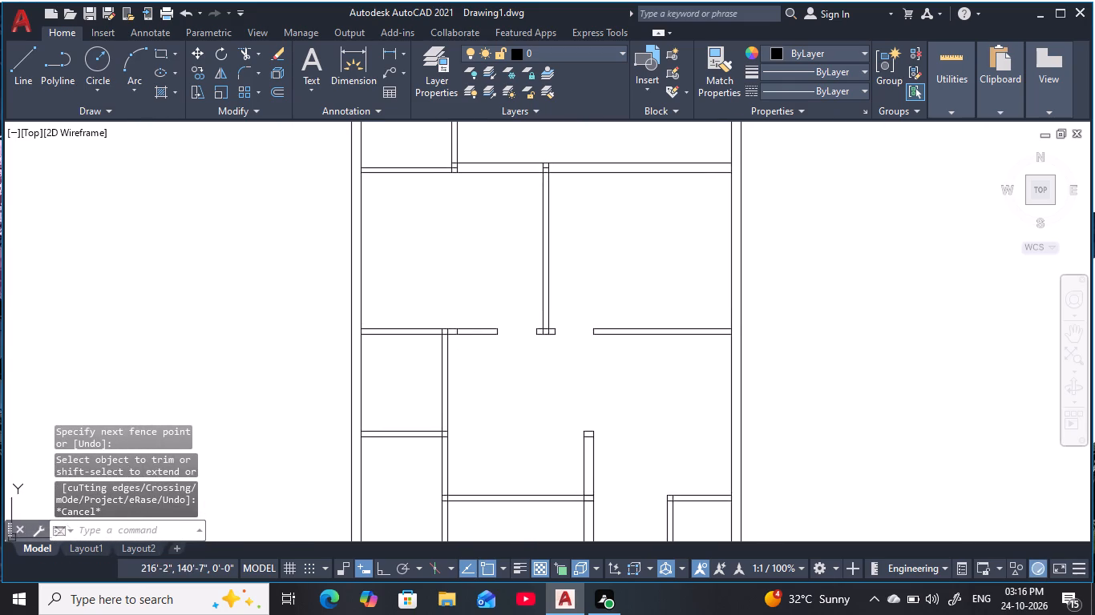
key("Escape")
key("Escape")
key("Escape")
key("Escape")
middle_click_drag(430, 271, 425, 395)
scroll(417, 251, "up", 2)
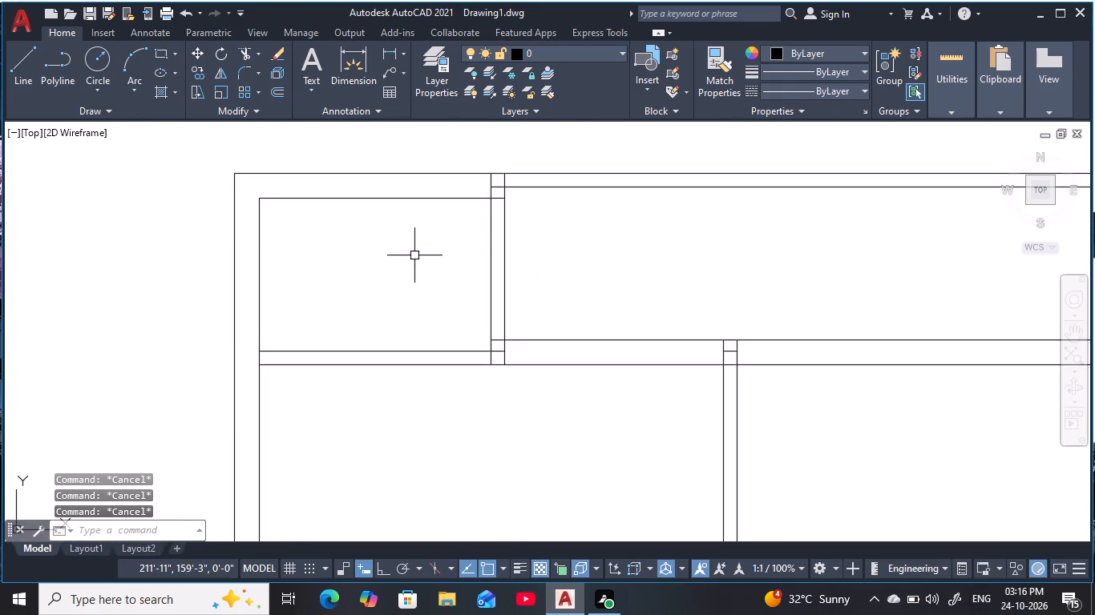
middle_click_drag(419, 273, 391, 287)
scroll(391, 287, "up", 1)
key("Escape")
key("Escape")
type("o 4")
key("space")
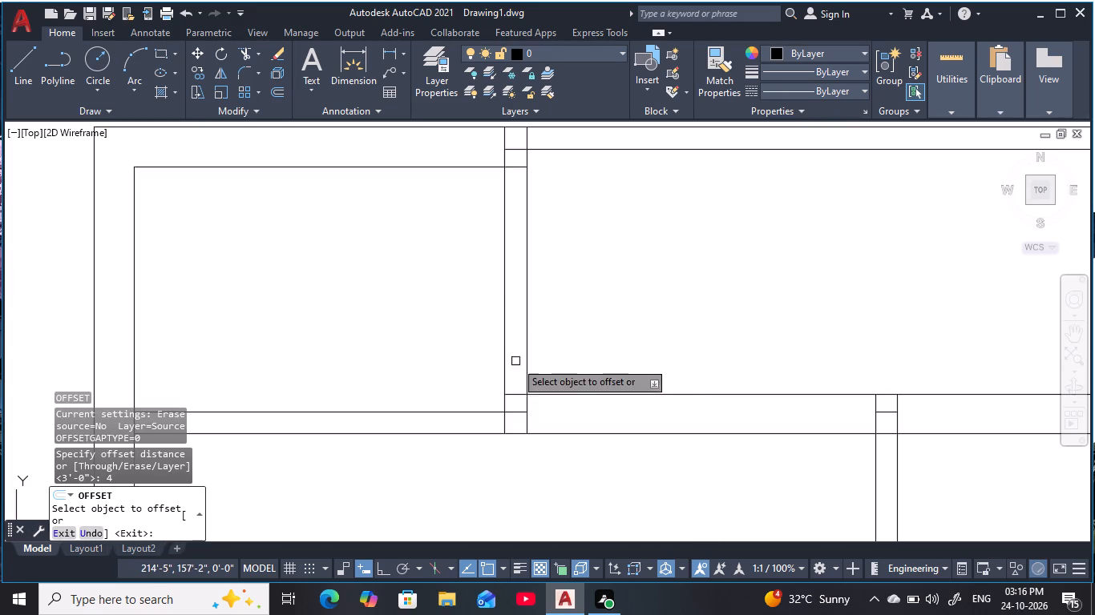
left_click(505, 355)
left_click(369, 375)
key("Escape")
key("Escape")
key("Escape")
key("Escape")
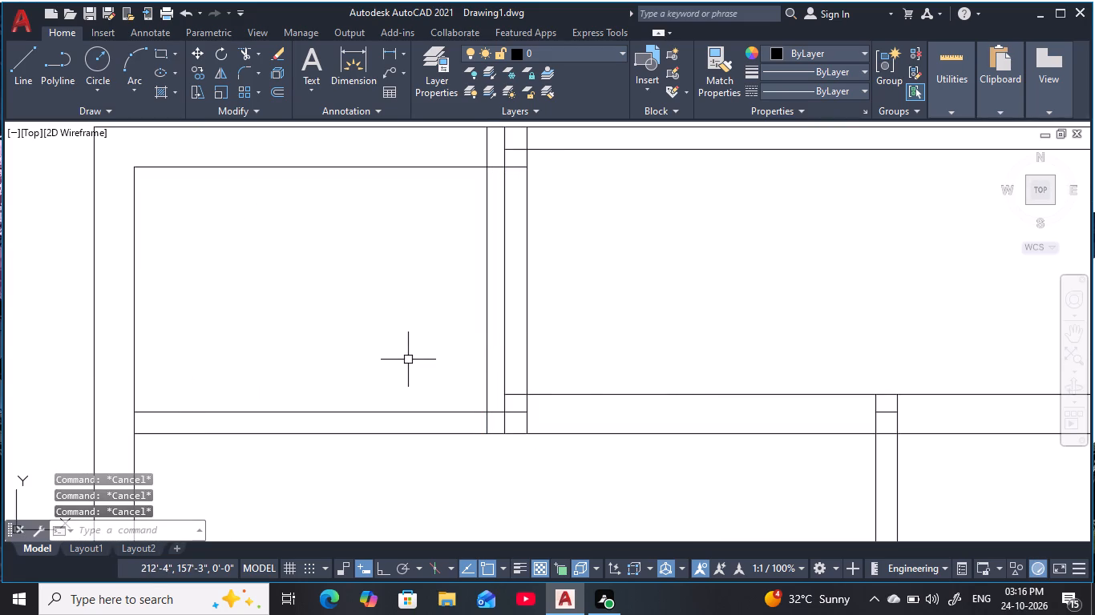
Offset the 4" guide line in the small top-left room 2'6" to the left.
type("o 2")
type("'6")
key("space")
left_click(487, 378)
left_click(256, 364)
key("Escape")
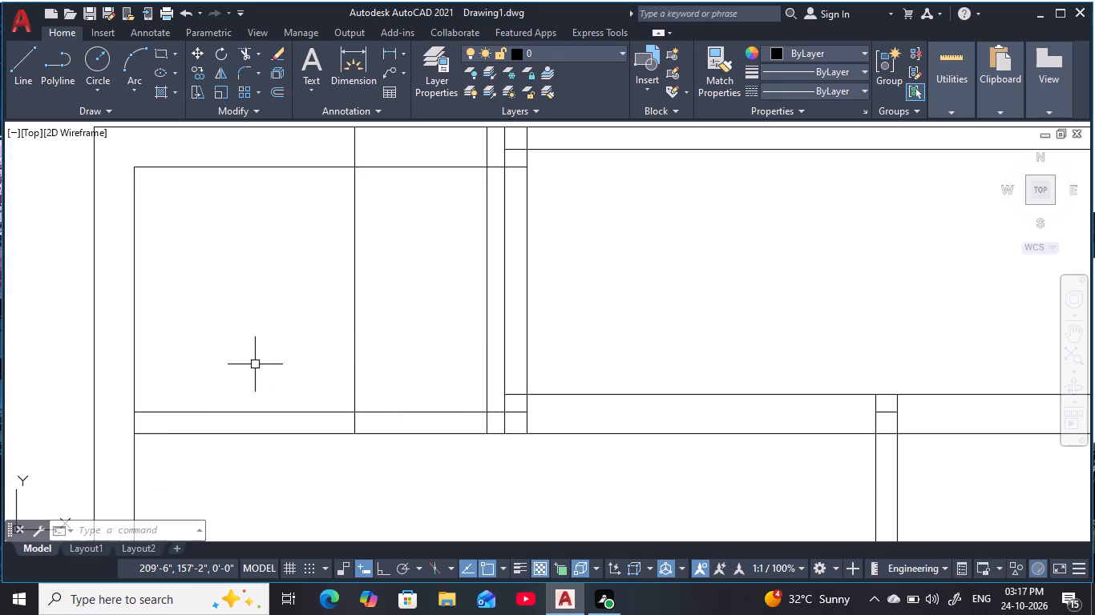
key("Escape")
key("Escape")
key("Escape")
Trim the small top-left room's bottom wall between the guides to form a door opening, and trim the guides inside the room.
type("tr")
key("space")
left_click_drag(398, 380, 423, 454)
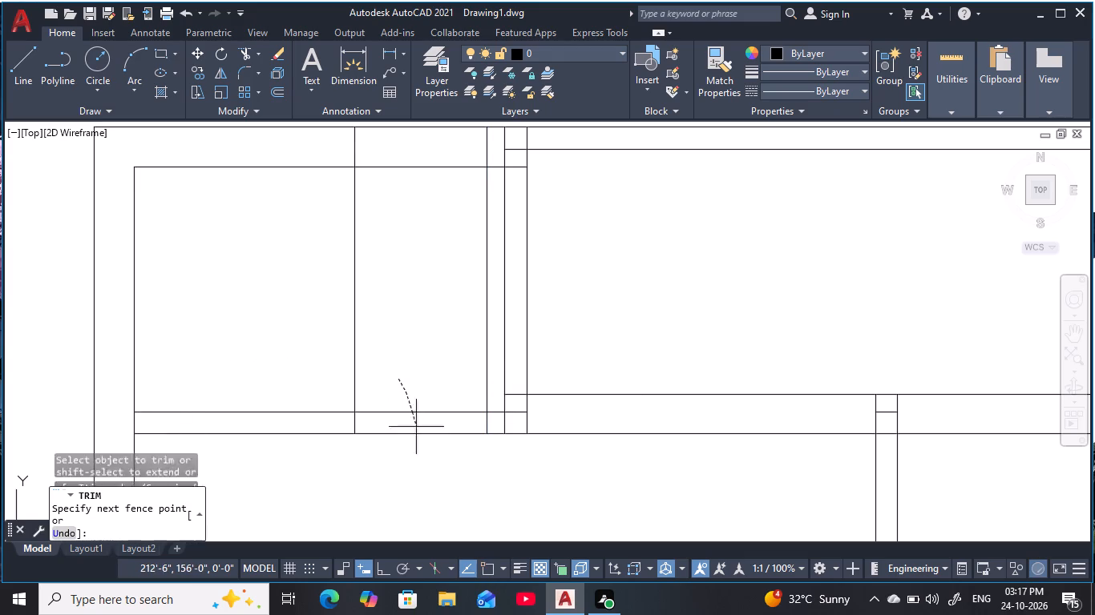
left_click_drag(423, 454, 429, 479)
left_click(485, 396)
left_click(452, 375)
left_click(313, 349)
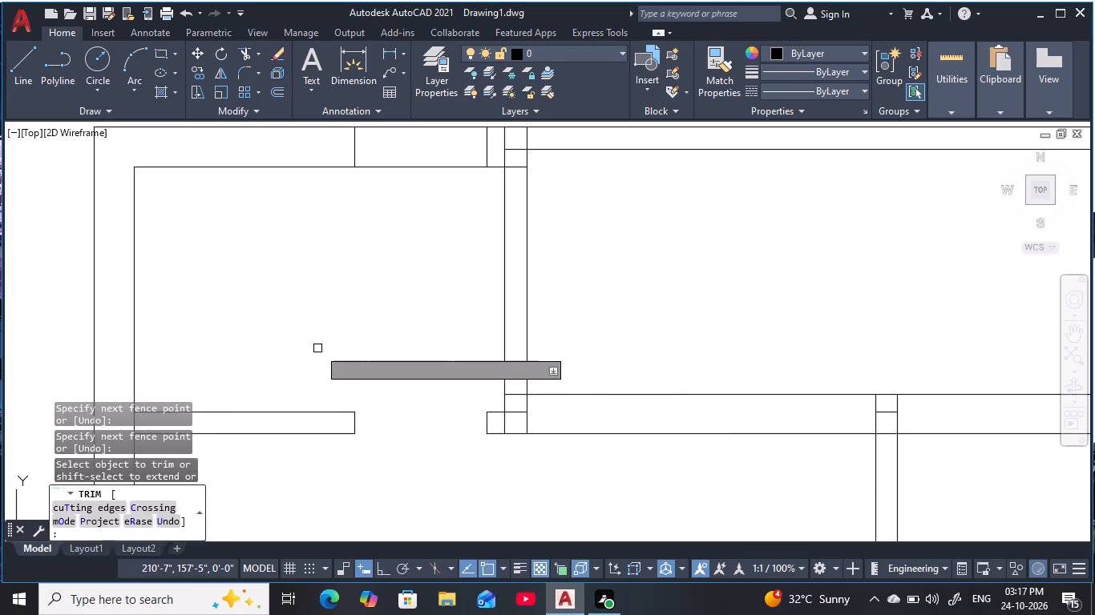
Offset the right line of the vertical wall between the two upper rooms 6" to the right, near the top horizontal wall.
scroll(335, 354, "down", 3)
middle_click_drag(341, 355, 447, 259)
middle_click_drag(543, 328, 492, 335)
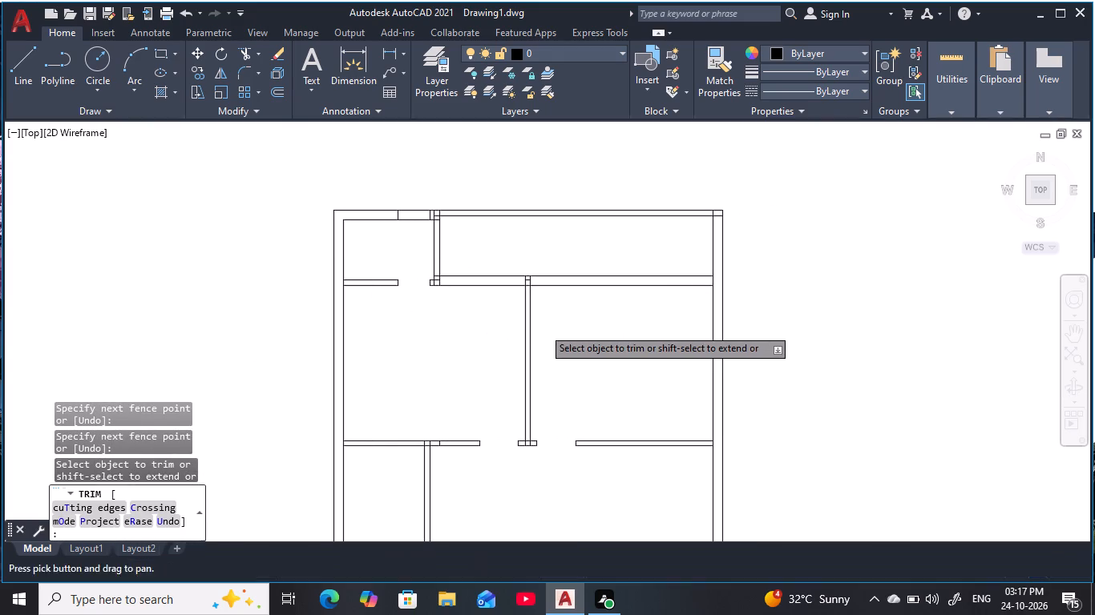
scroll(576, 290, "up", 1)
middle_click_drag(583, 312, 589, 349)
scroll(568, 291, "up", 2)
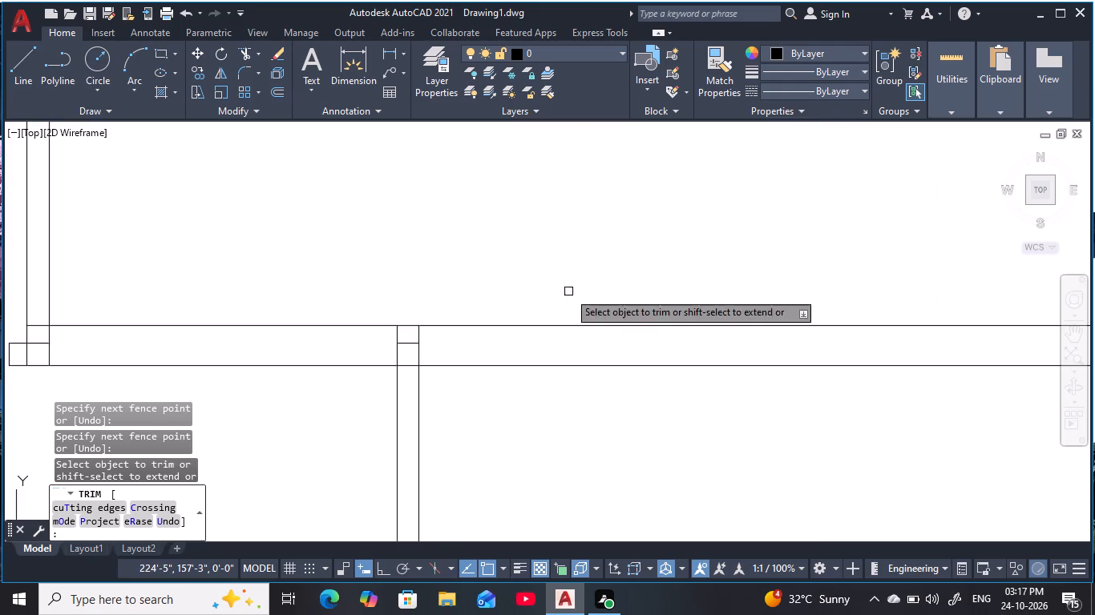
middle_click_drag(568, 291, 543, 253)
key("Escape")
key("Escape")
key("Escape")
key("Escape")
type("o")
key("space")
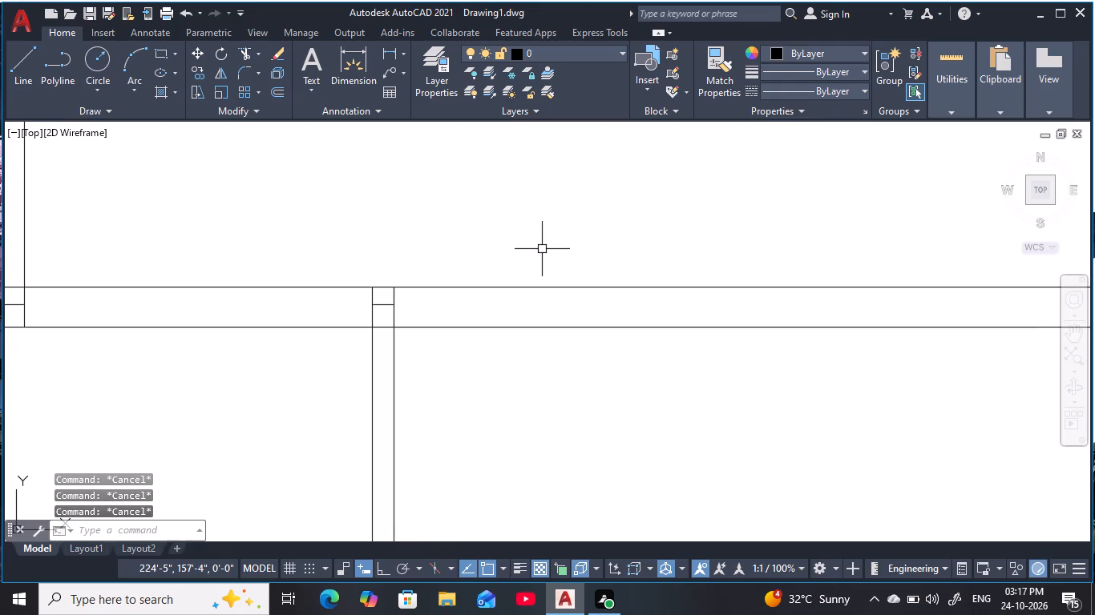
type("6")
key("space")
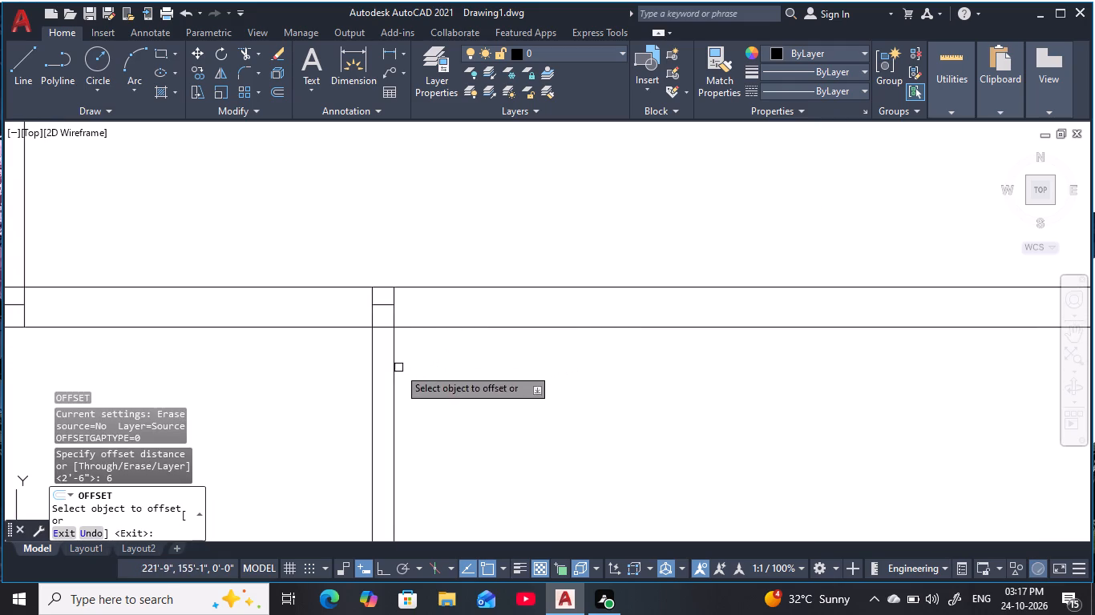
left_click(395, 368)
left_click(631, 372)
middle_click_drag(642, 374, 554, 312)
scroll(553, 308, "down", 2)
key("Escape")
middle_click(553, 307)
key("Escape")
key("Escape")
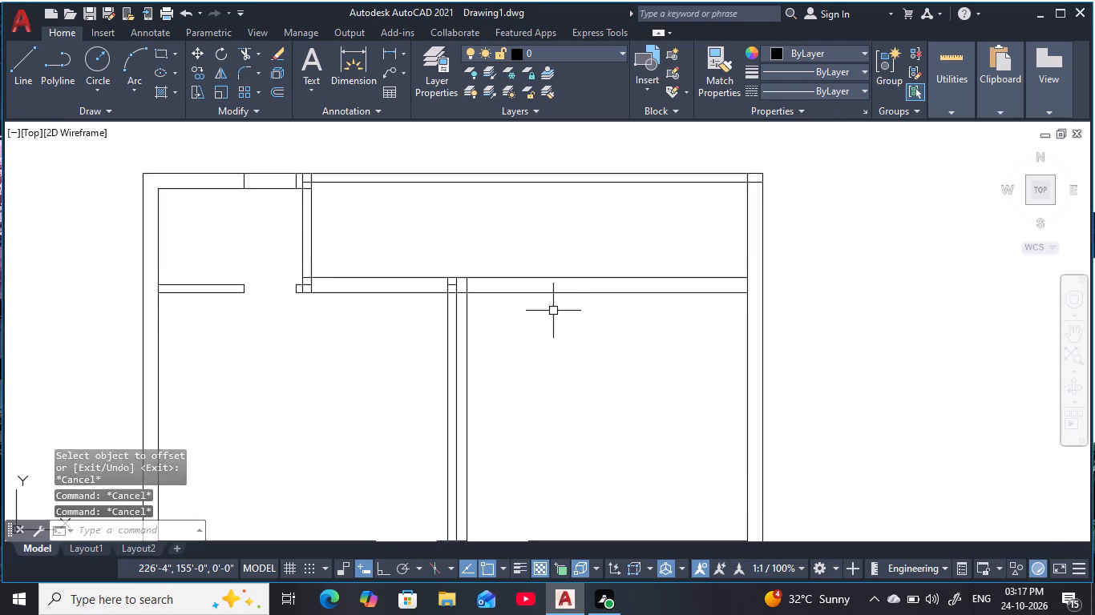
key("Escape")
Offset the 6" guide line in the upper right room 3' to the right.
type("o")
key("space")
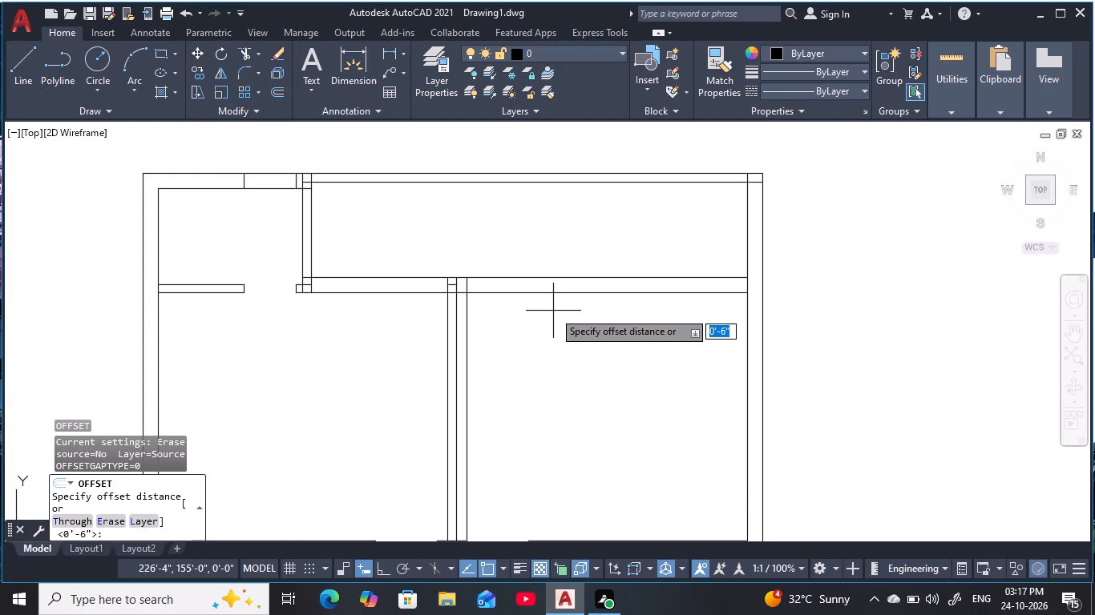
key("2")
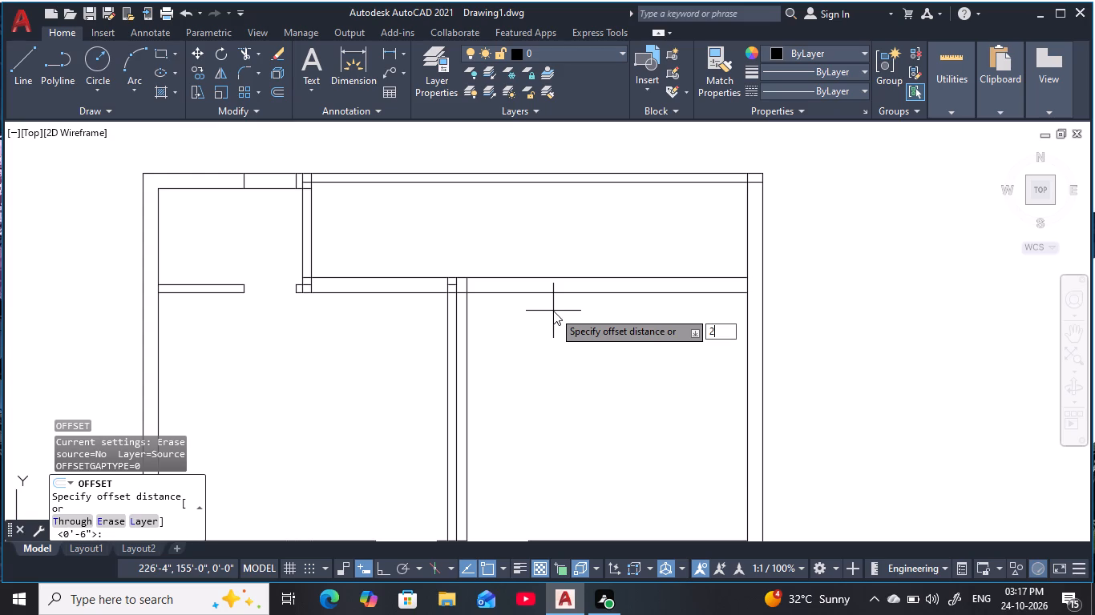
key("BackSpace")
type("3'")
key("space")
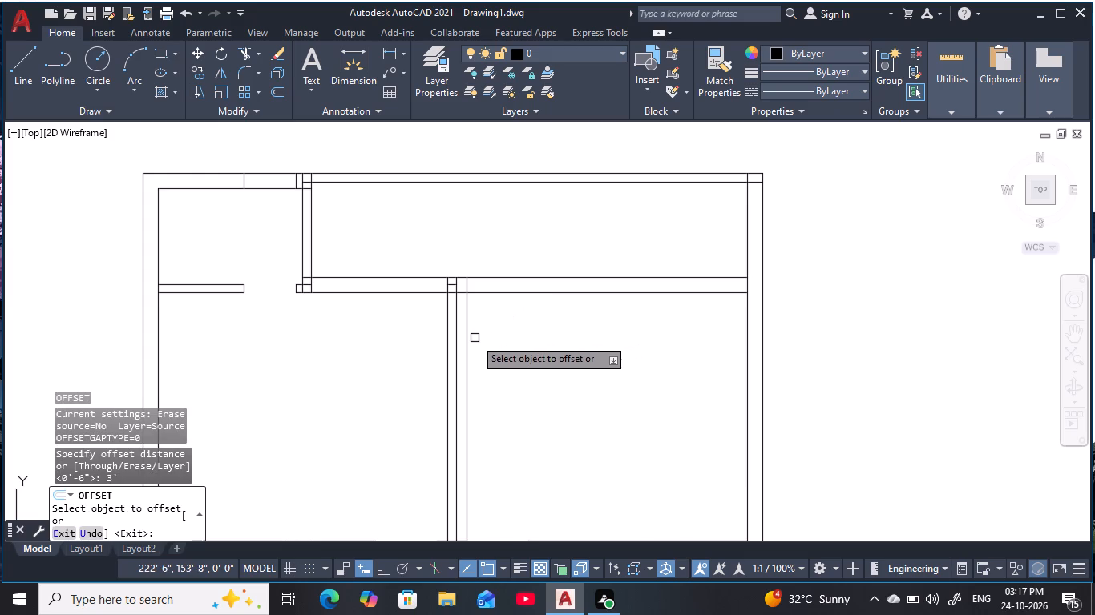
left_click(471, 339)
left_click(468, 347)
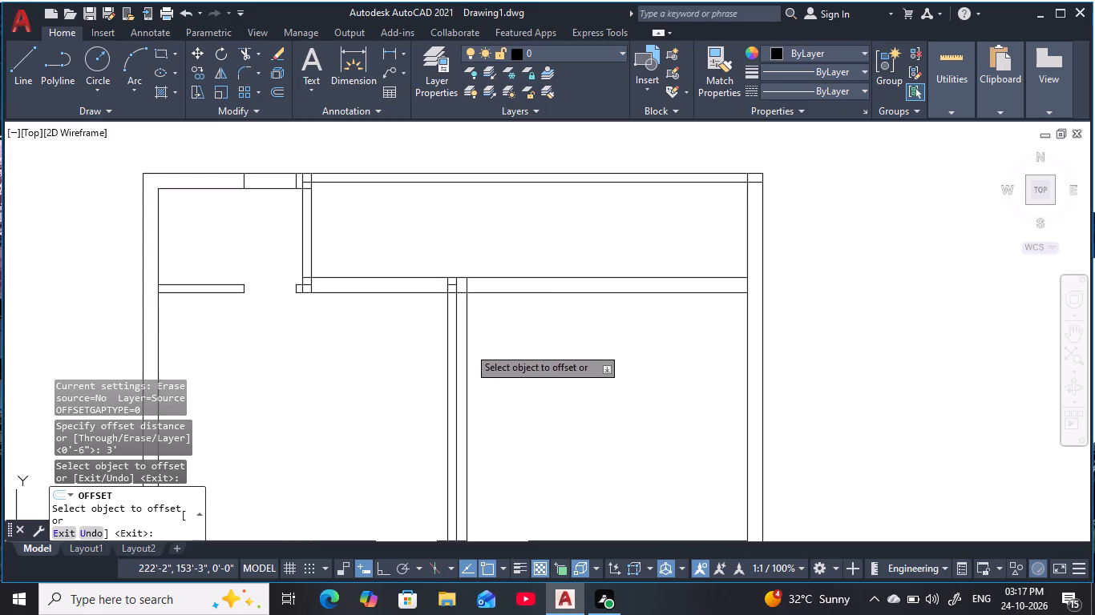
left_click(624, 335)
key("Escape")
key("Escape")
key("Escape")
key("Escape")
Trim the guides inside the upper right room and its top wall between them to form a door opening.
type("tr")
key("space")
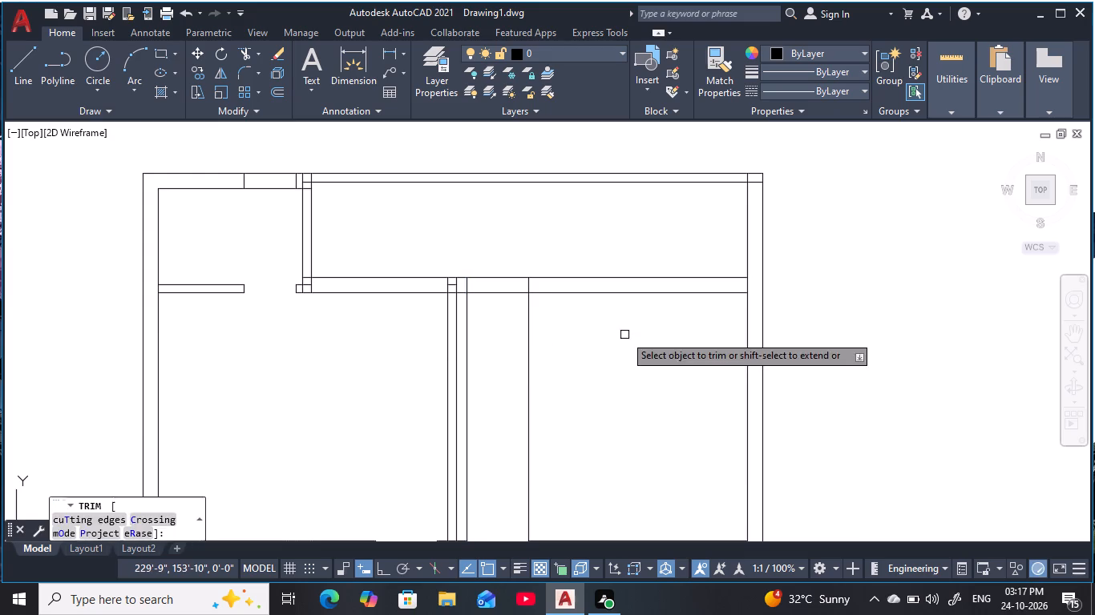
left_click(575, 347)
left_click(465, 369)
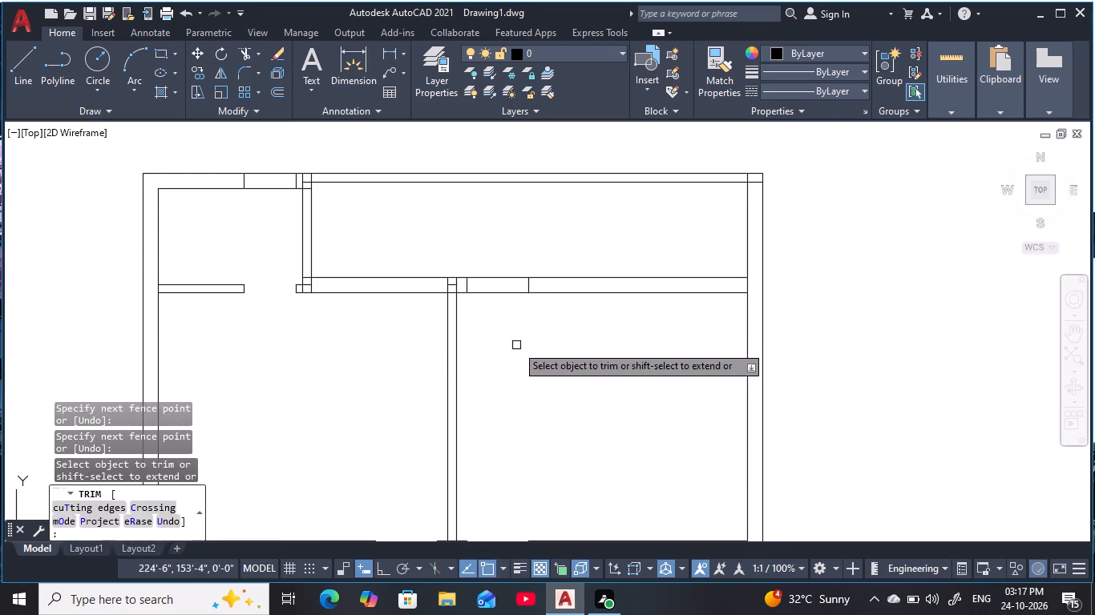
left_click(517, 344)
left_click(507, 271)
scroll(527, 369, "down", 3)
middle_click_drag(530, 373, 524, 299)
key("Escape")
key("Escape")
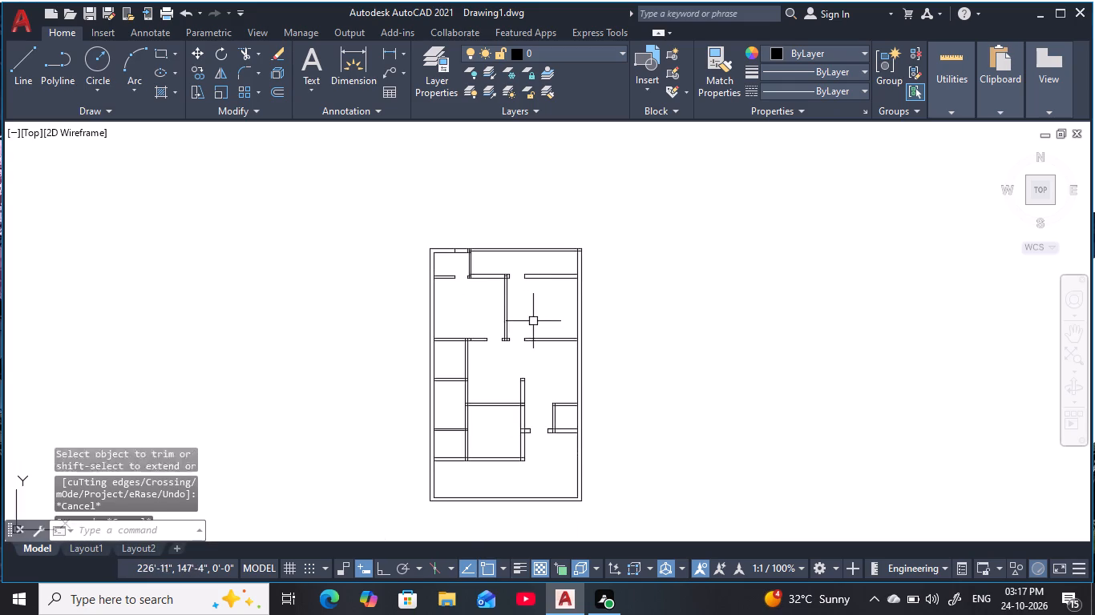
key("Escape")
Offset the left line of the vertical wall beside the left-side small rooms 4" to the left.
middle_click_drag(538, 322, 530, 263)
key("Escape")
key("Escape")
key("Escape")
key("Escape")
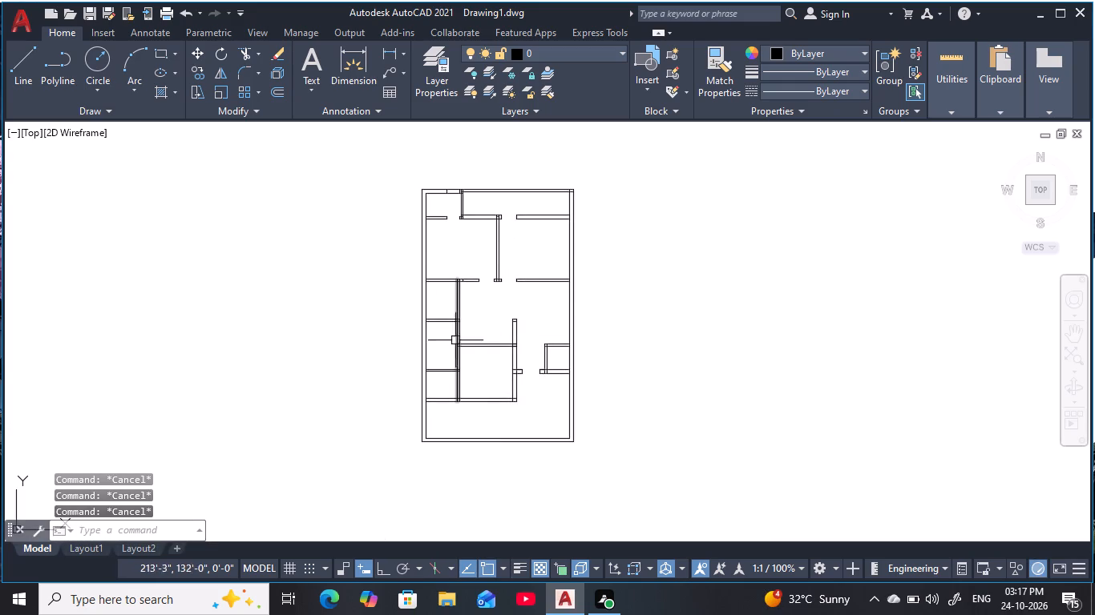
scroll(446, 340, "up", 4)
middle_click_drag(449, 336, 457, 397)
key("Escape")
key("Escape")
type("o 4")
key("space")
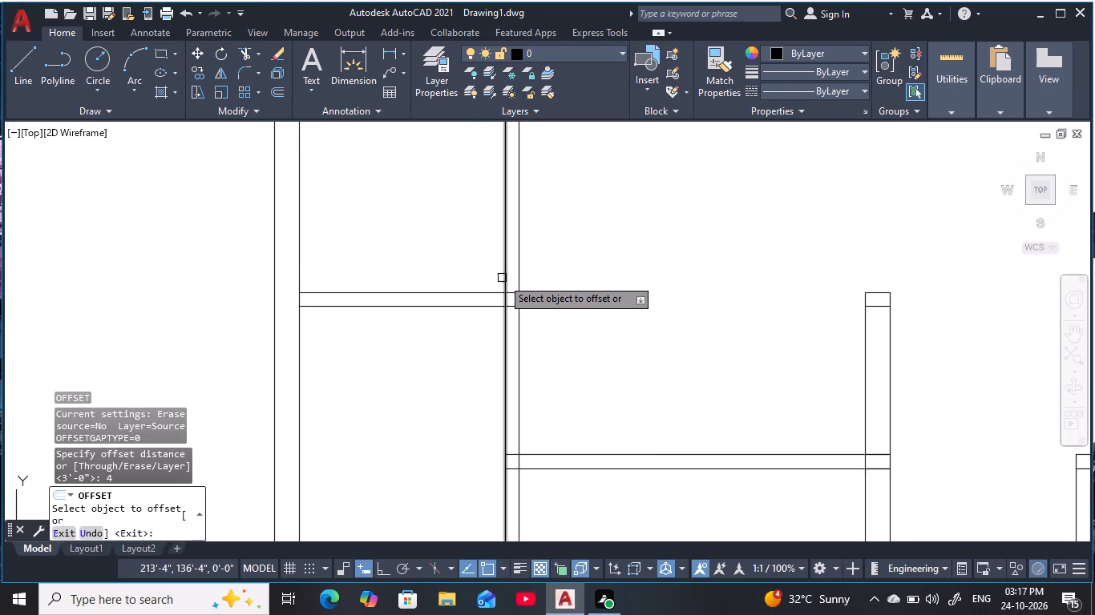
left_click(502, 278)
left_click(313, 283)
key("Escape")
key("Escape")
key("Escape")
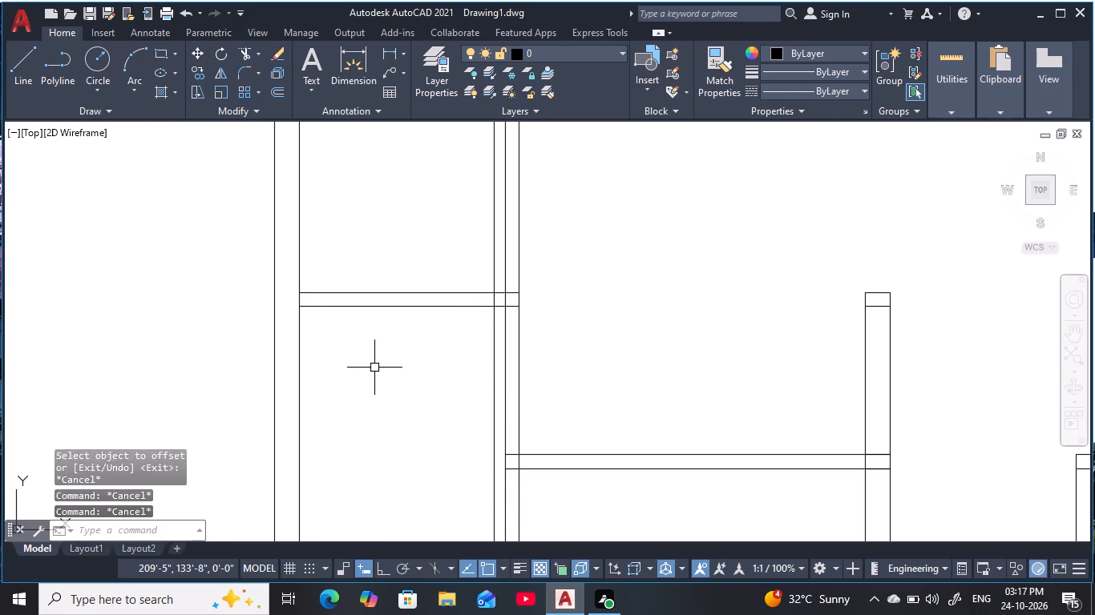
Offset the 4" guide line beside the left-side small rooms 2'6" to the left.
key("Escape")
key("Escape")
key("Escape")
key("Escape")
key("Escape")
key("Escape")
key("Escape")
key("Escape")
key("Escape")
key("Escape")
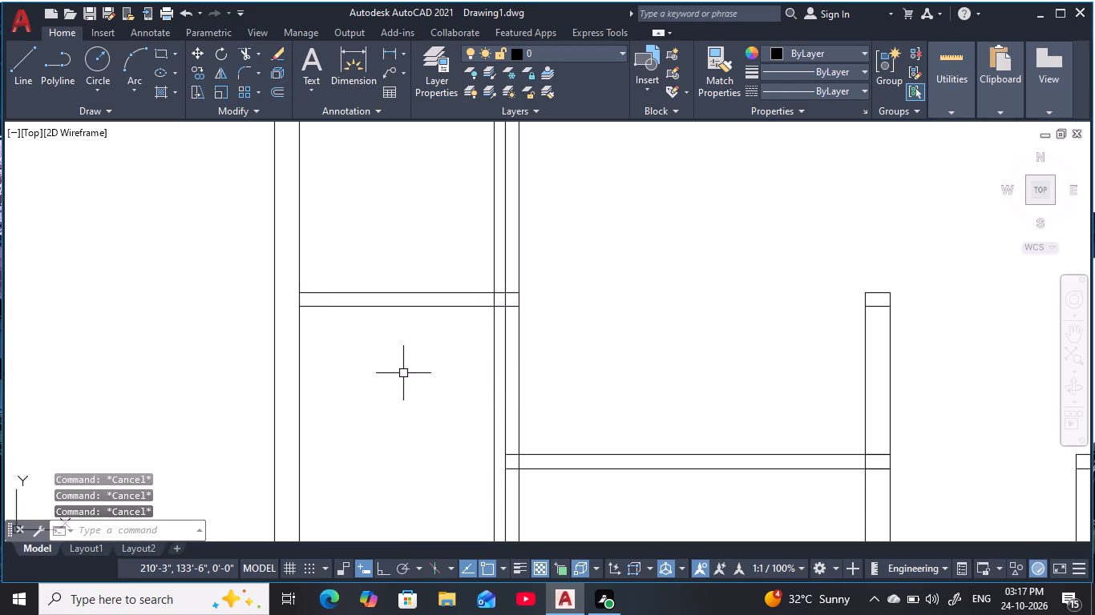
key("Escape")
type("o")
key("space")
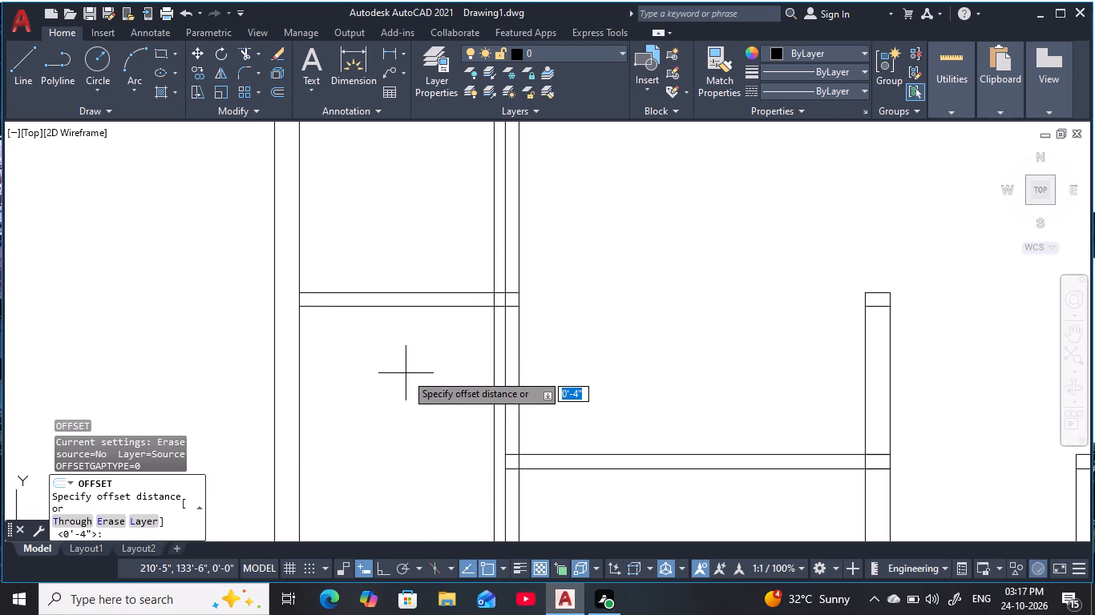
type("2'6")
key("space")
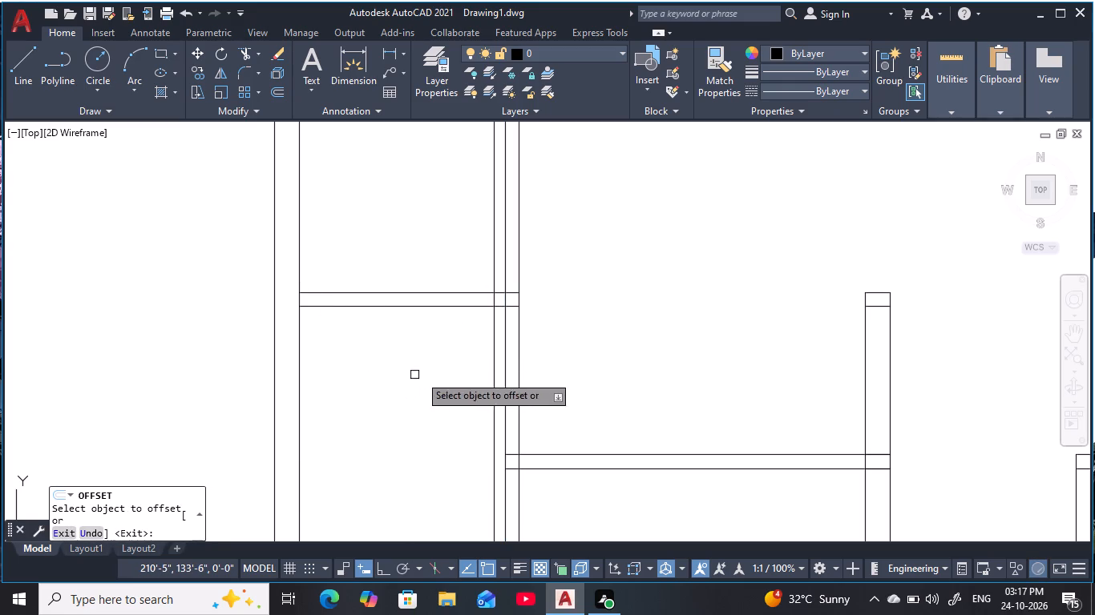
left_click(493, 357)
left_click(312, 369)
key("Escape")
key("Escape")
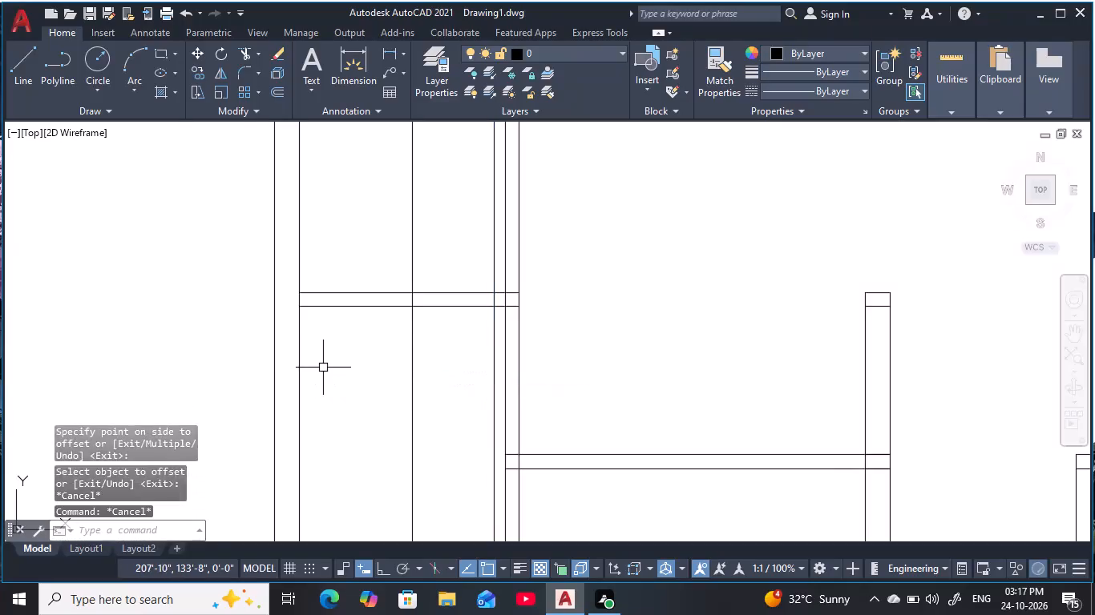
key("Escape")
key("Escape")
Trim the left-side horizontal wall between the two guides and remove the leftover guide segments to form a door opening.
type("tr")
key("space")
left_click(461, 279)
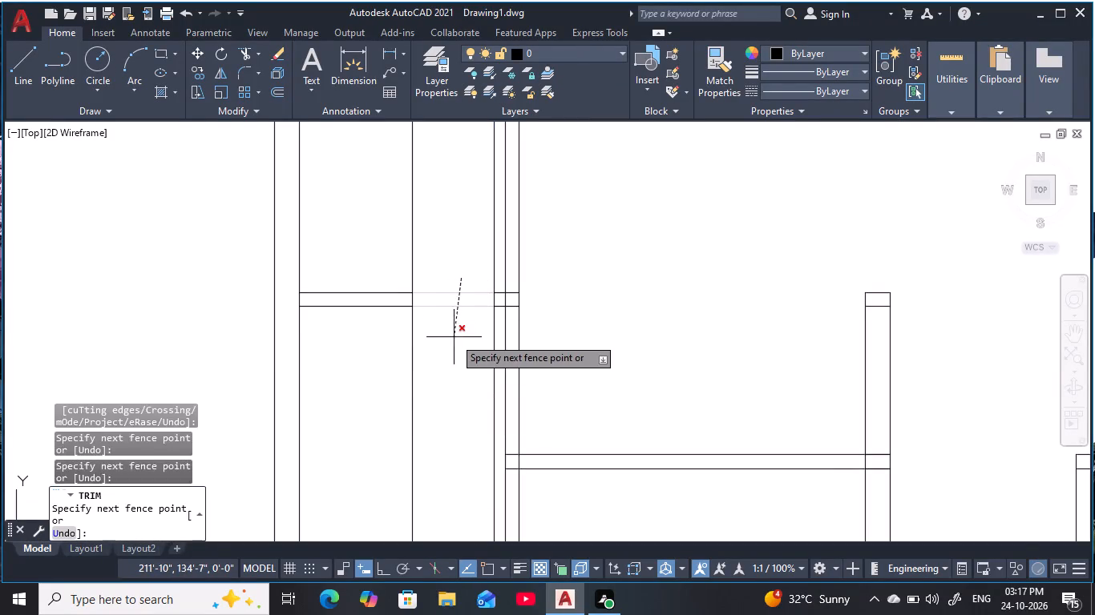
left_click(454, 337)
left_click(493, 344)
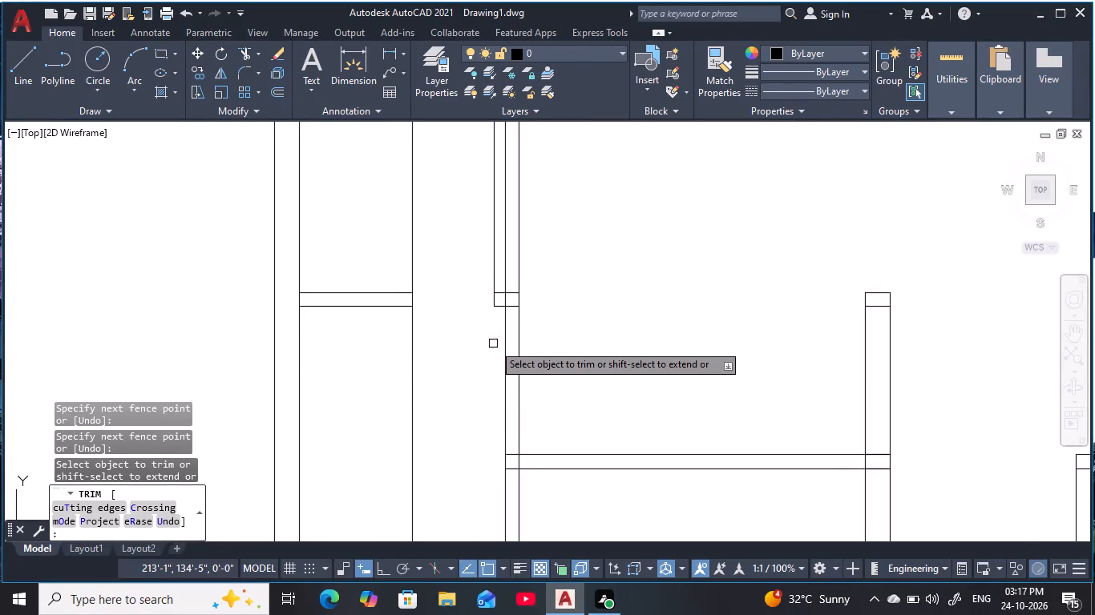
left_click(412, 365)
left_click(491, 281)
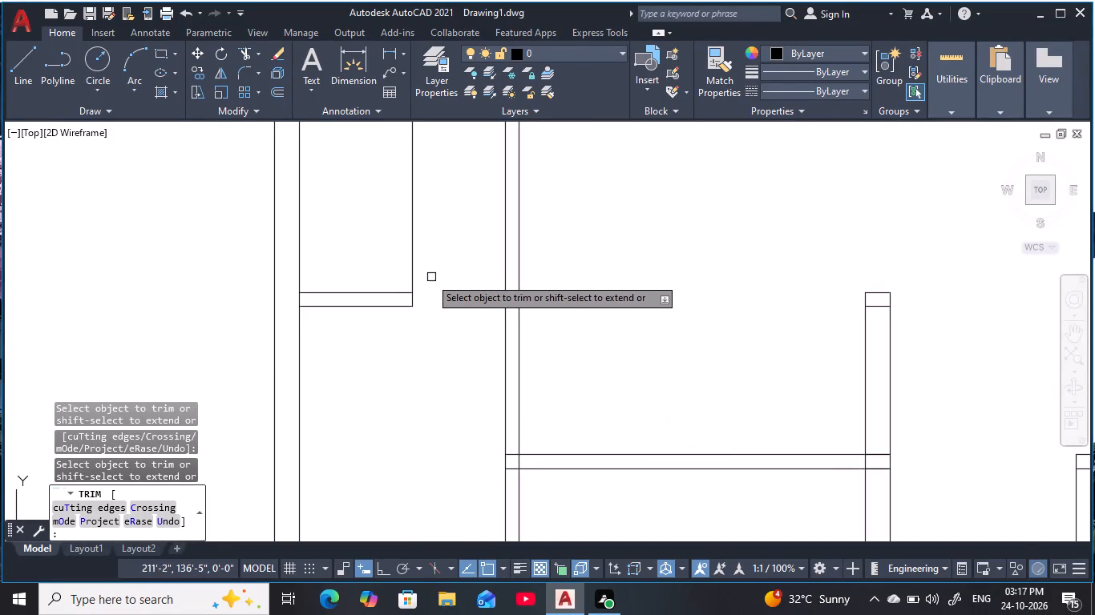
left_click(414, 273)
scroll(444, 344, "down", 1)
middle_click_drag(442, 346, 433, 312)
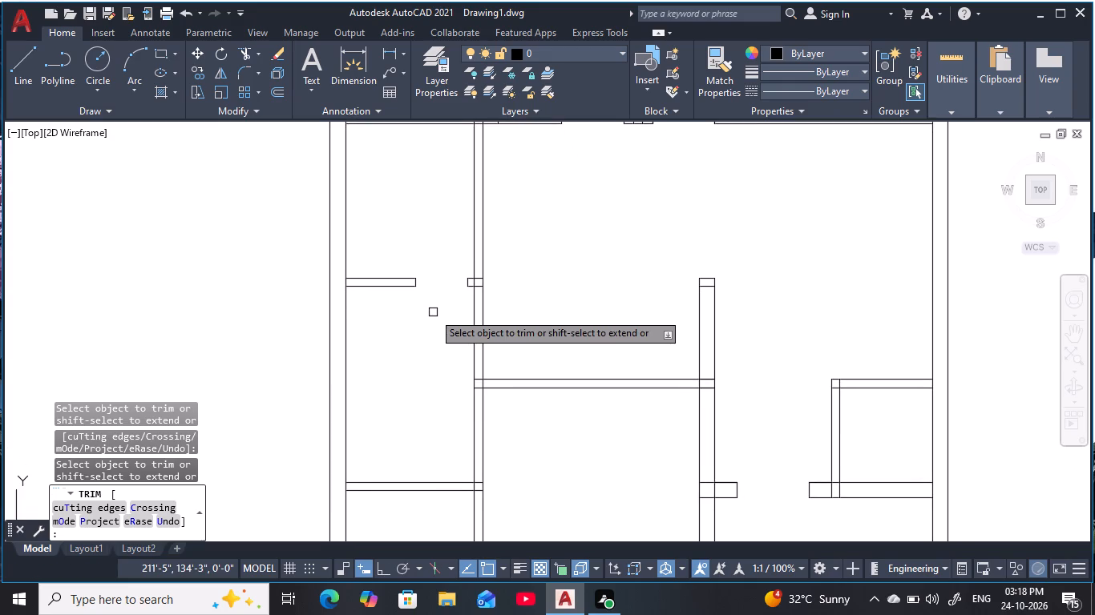
key("Escape")
key("Escape")
key("Escape")
key("Escape")
key("Escape")
key("Escape")
key("Escape")
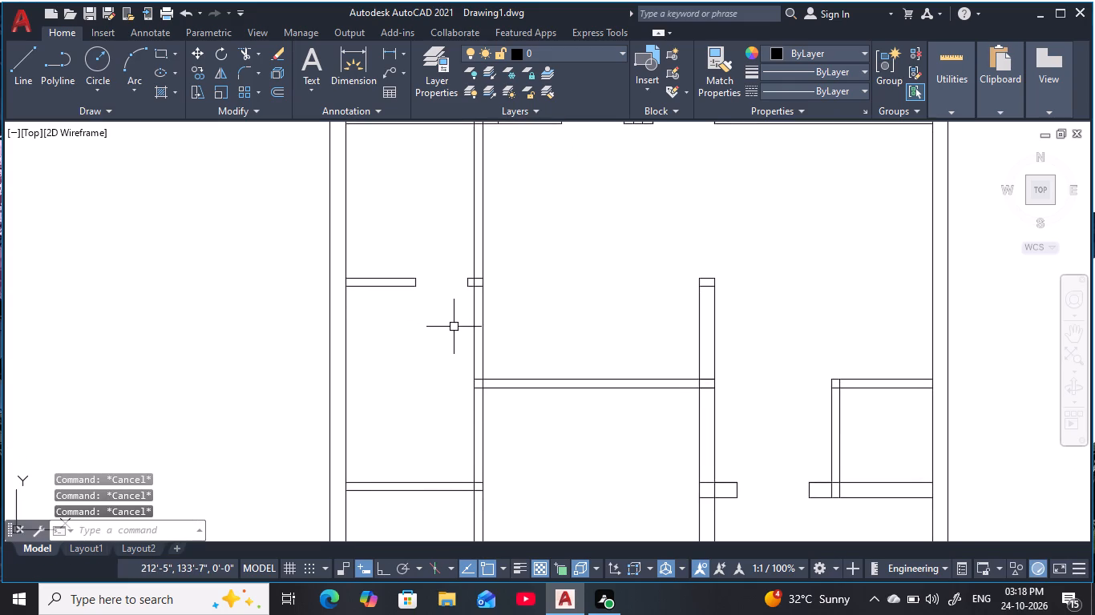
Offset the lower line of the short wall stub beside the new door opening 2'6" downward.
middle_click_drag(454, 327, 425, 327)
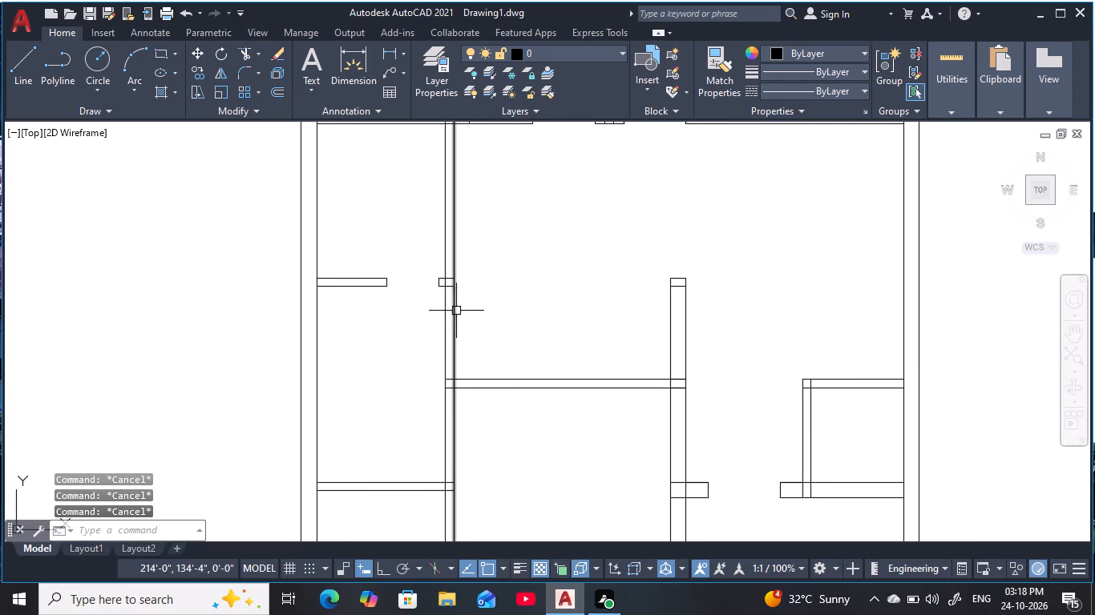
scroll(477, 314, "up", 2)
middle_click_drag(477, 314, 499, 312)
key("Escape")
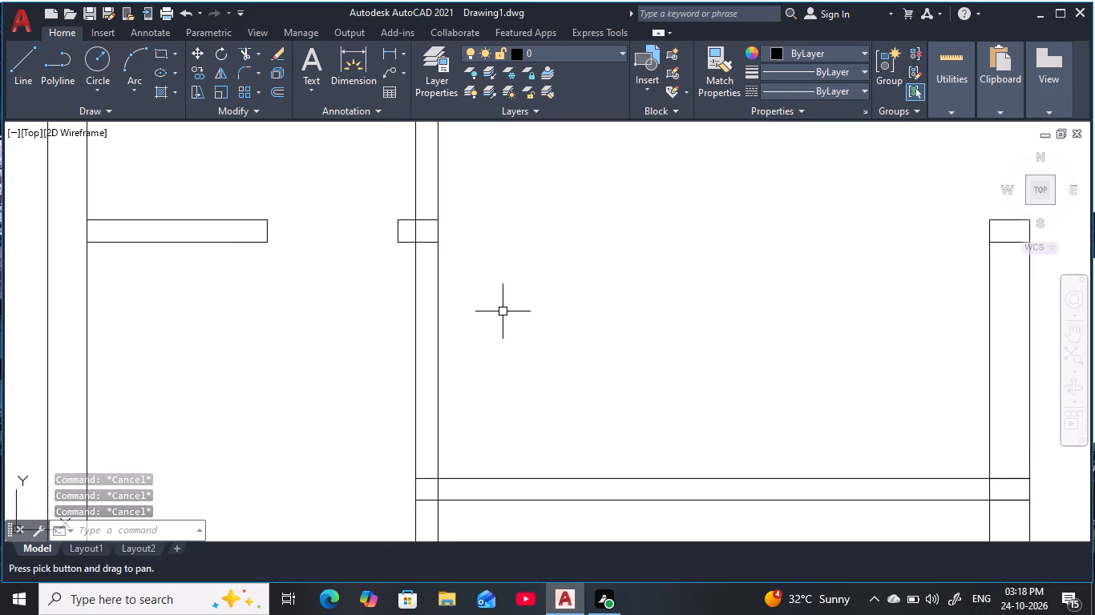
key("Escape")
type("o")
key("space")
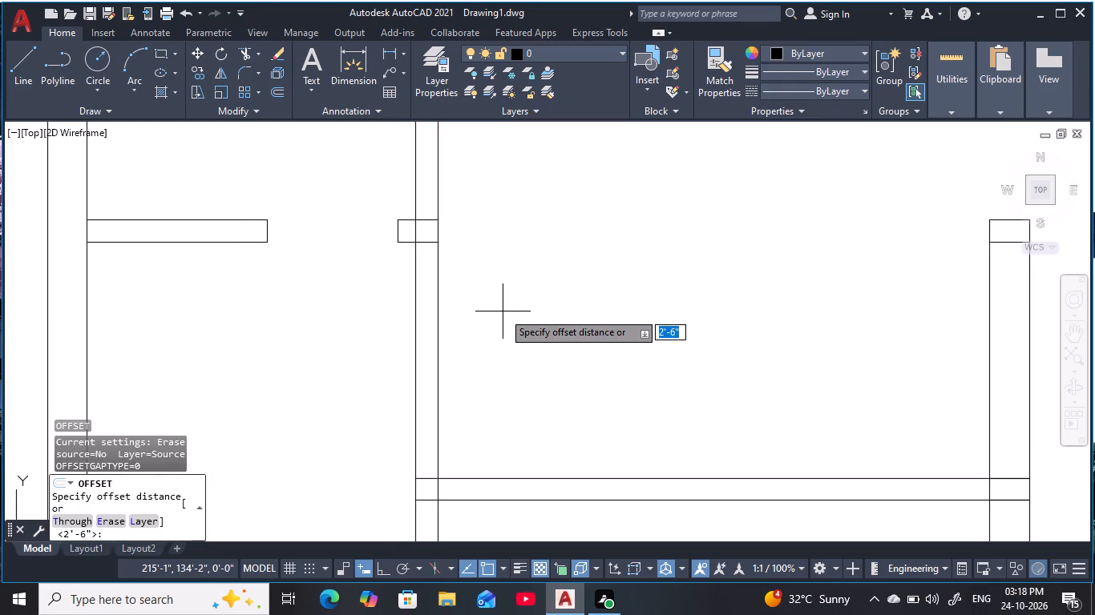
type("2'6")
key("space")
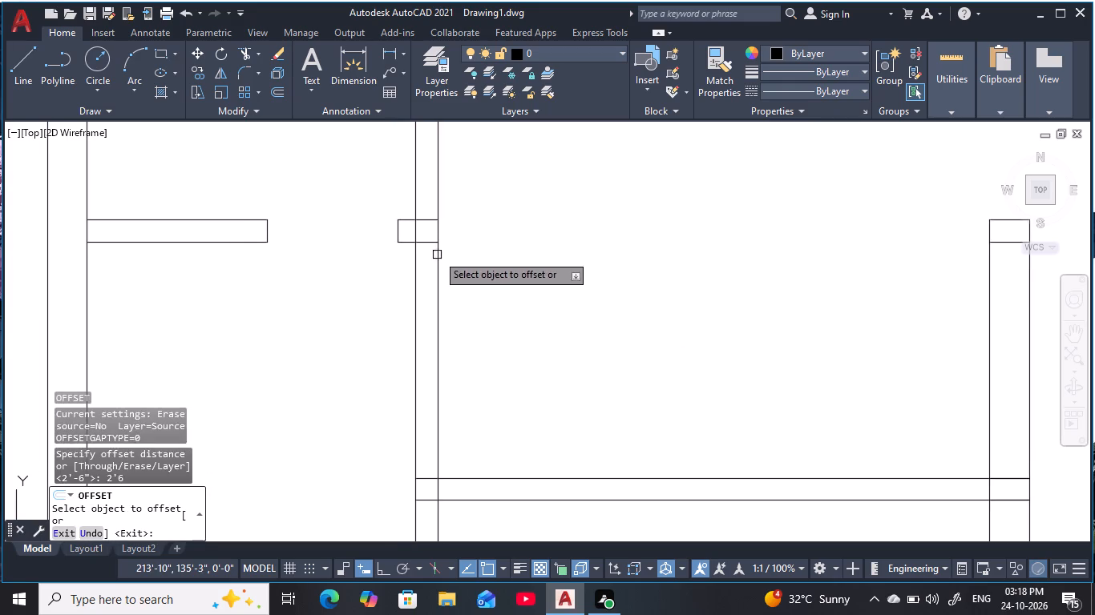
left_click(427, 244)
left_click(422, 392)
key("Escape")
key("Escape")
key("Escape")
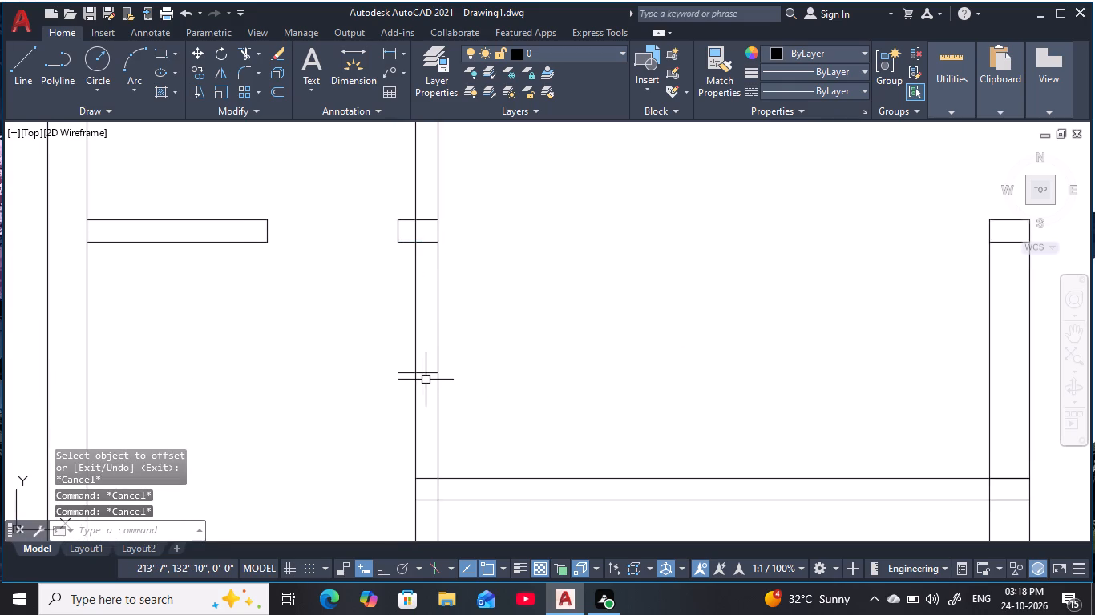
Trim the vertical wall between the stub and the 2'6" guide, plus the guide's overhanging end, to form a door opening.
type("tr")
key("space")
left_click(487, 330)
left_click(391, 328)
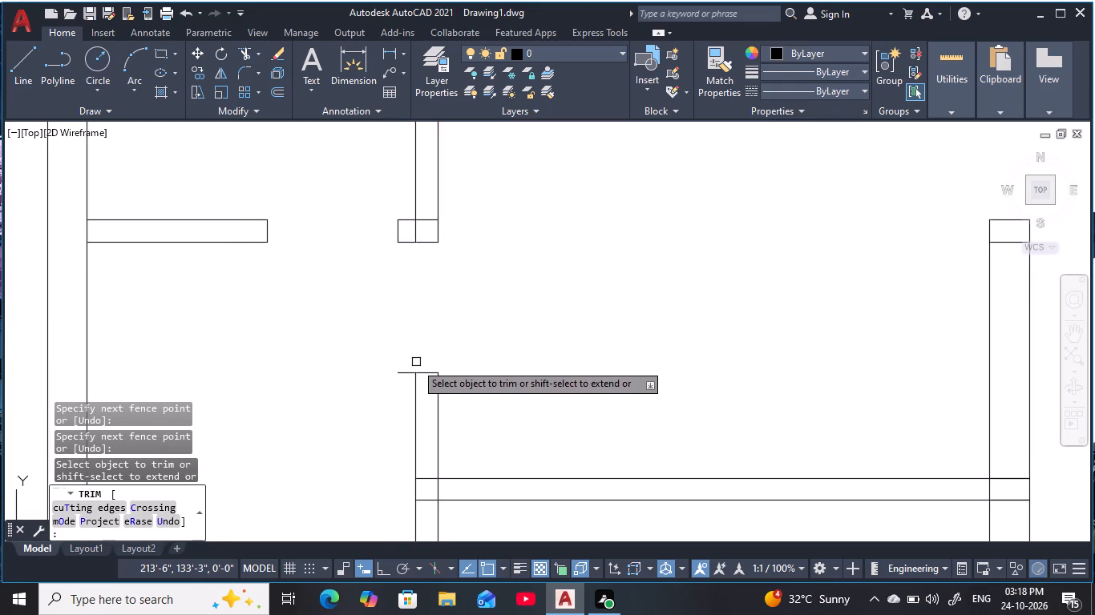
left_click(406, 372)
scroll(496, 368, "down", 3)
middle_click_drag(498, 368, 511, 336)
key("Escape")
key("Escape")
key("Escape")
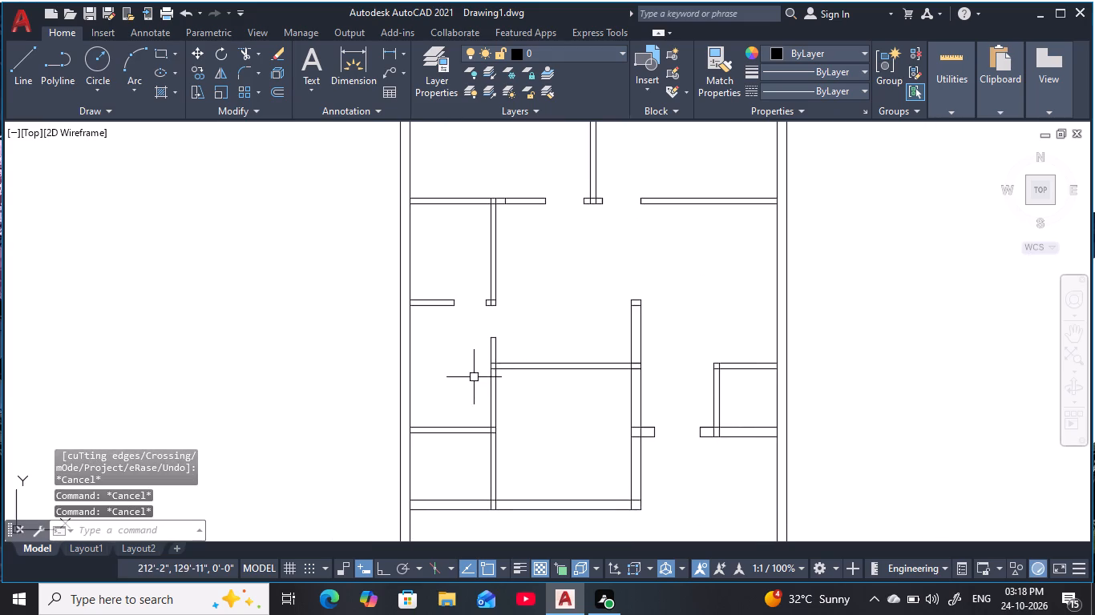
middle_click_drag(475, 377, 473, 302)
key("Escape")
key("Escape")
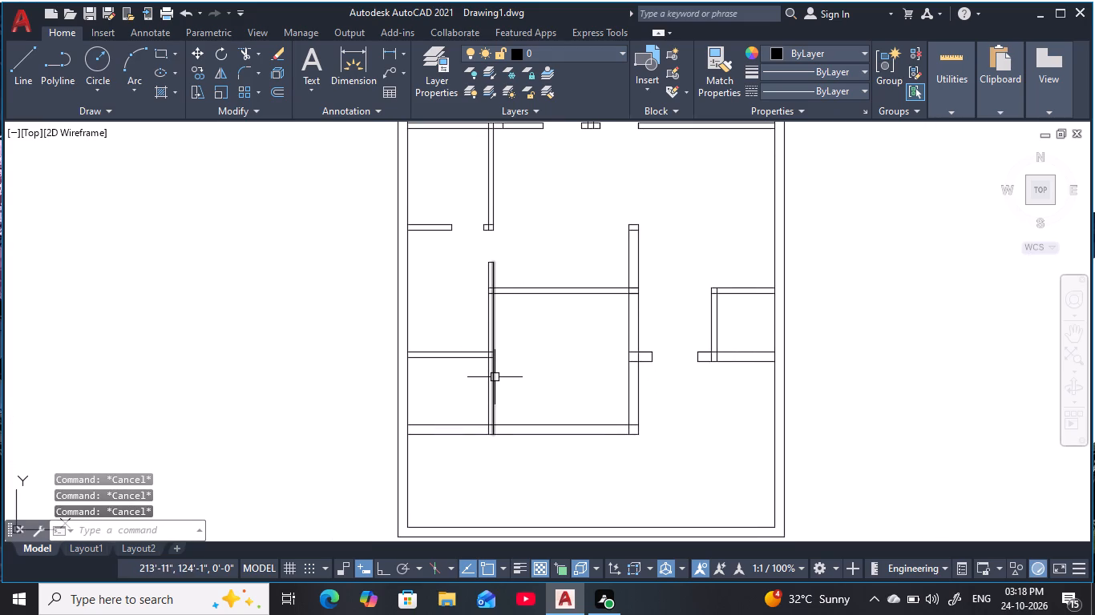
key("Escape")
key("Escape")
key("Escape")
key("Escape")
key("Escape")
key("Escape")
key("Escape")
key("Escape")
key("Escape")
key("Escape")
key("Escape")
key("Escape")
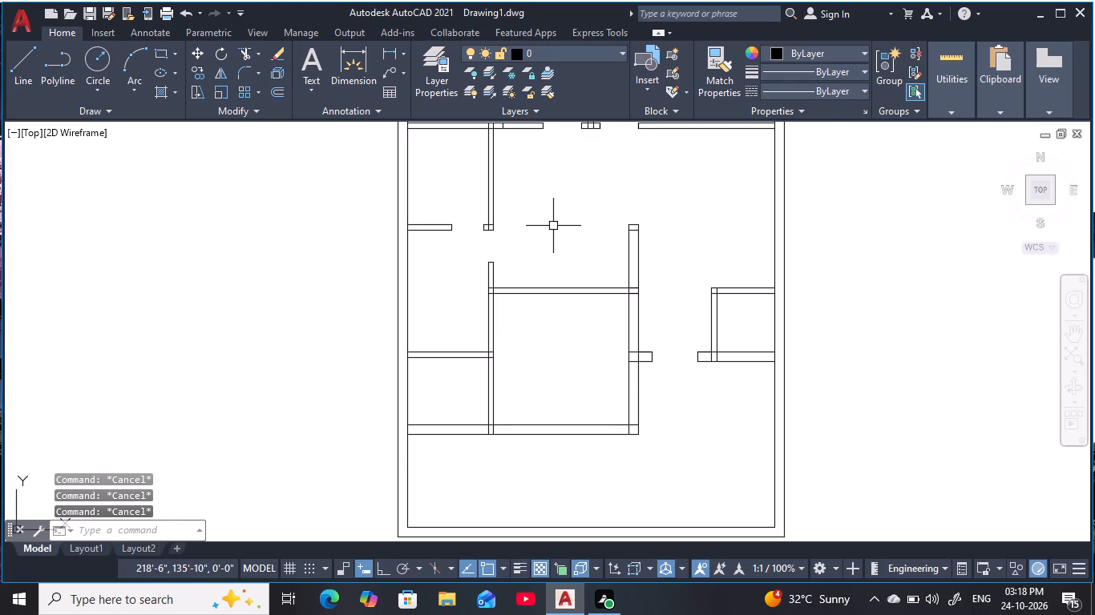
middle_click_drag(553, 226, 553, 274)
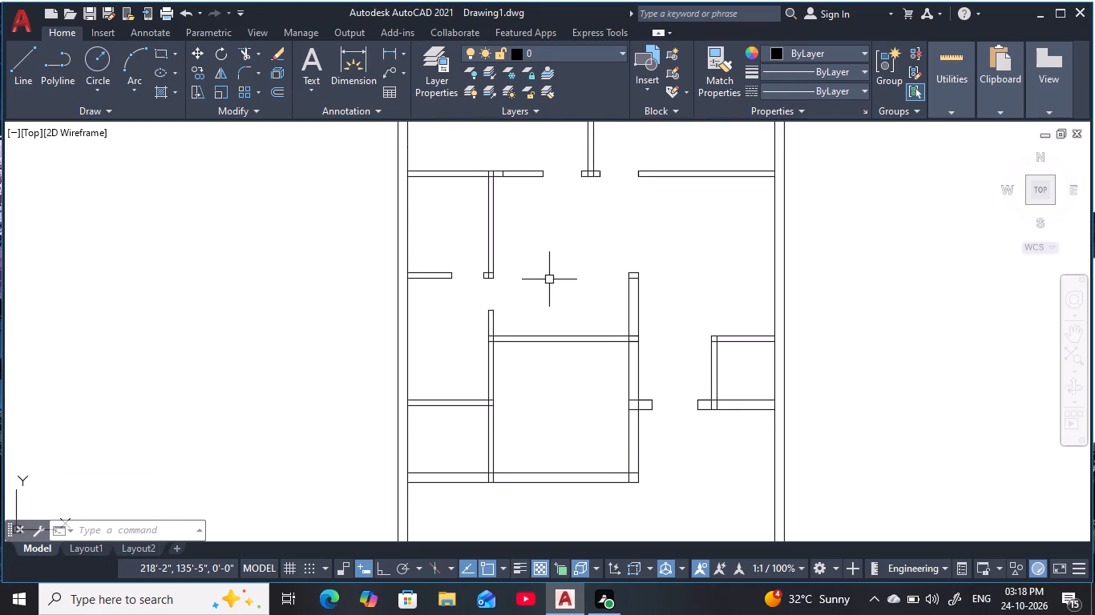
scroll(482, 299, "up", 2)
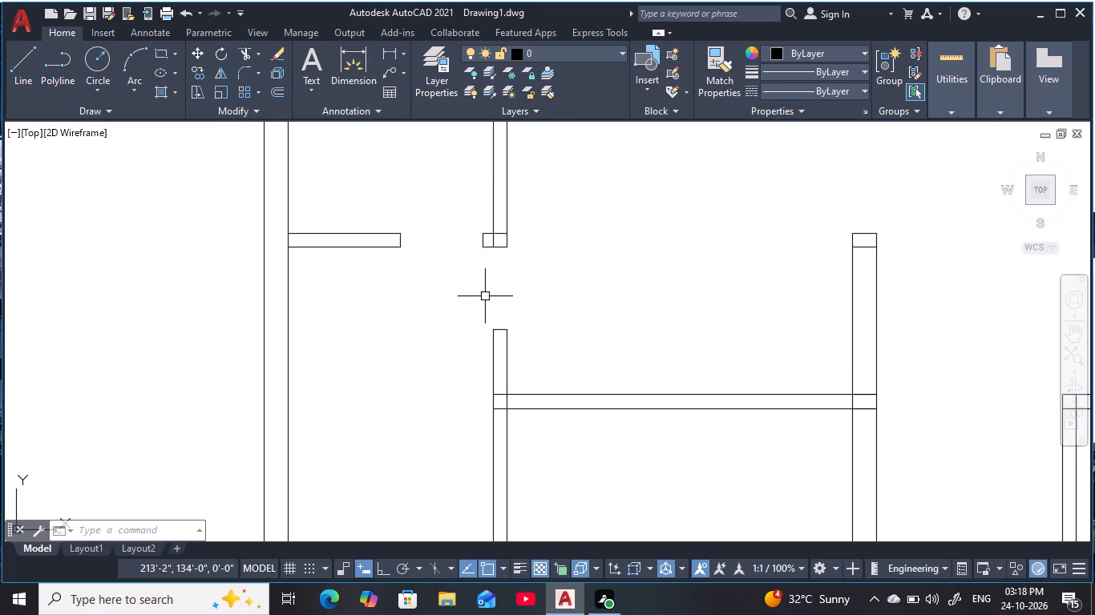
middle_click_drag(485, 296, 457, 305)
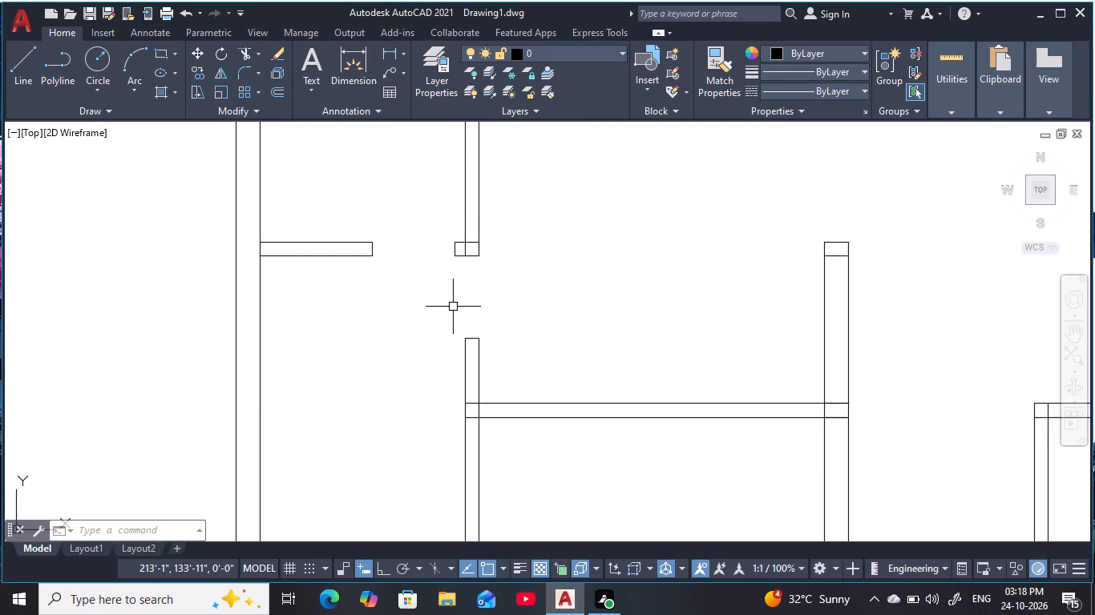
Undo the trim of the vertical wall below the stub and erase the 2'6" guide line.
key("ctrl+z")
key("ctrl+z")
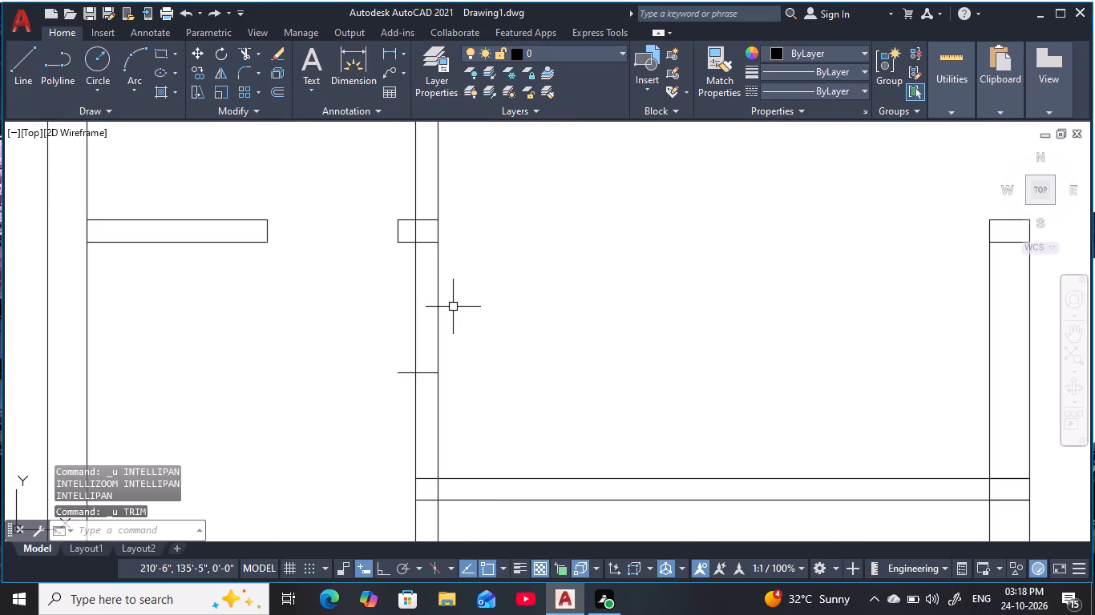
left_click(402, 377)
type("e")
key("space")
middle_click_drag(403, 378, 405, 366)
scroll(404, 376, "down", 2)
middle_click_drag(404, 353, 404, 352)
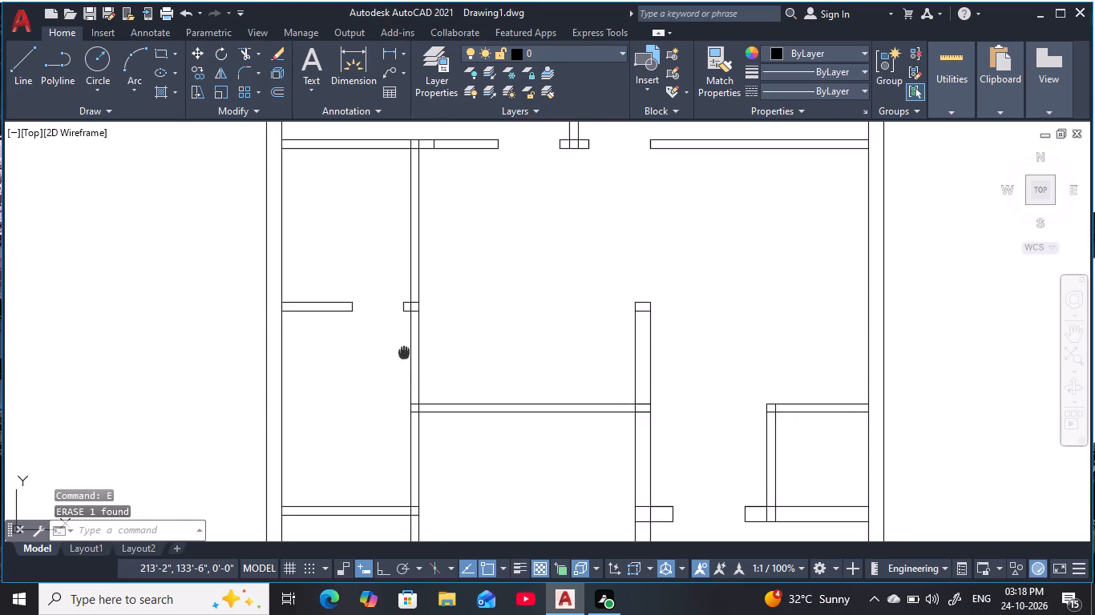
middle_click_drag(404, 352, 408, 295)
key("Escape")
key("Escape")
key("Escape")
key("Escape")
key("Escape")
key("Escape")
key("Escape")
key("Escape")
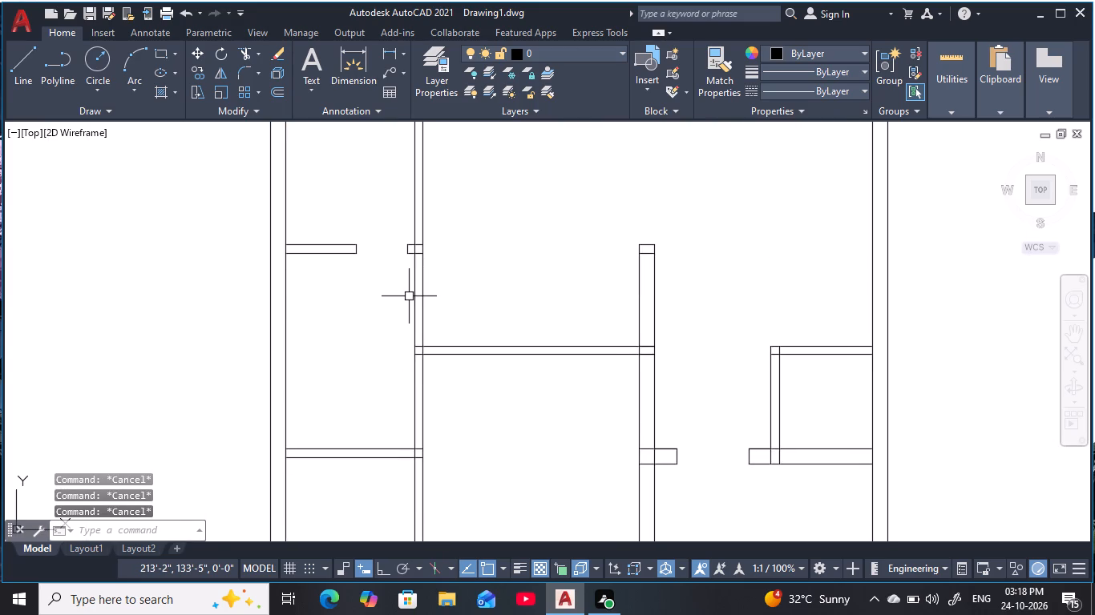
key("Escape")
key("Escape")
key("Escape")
Offset the lower line of the central room's top wall 4" downward.
middle_click_drag(463, 404, 452, 377)
key("Escape")
key("Escape")
key("Escape")
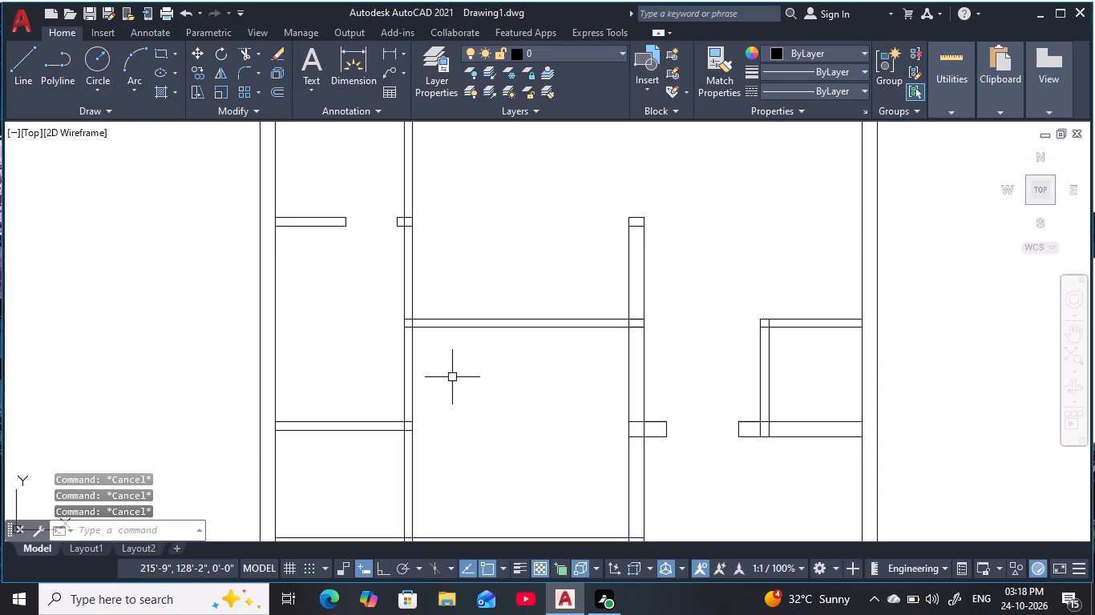
key("Escape")
key("Escape")
key("Escape")
key("Escape")
key("Escape")
key("Escape")
type("o")
key("space")
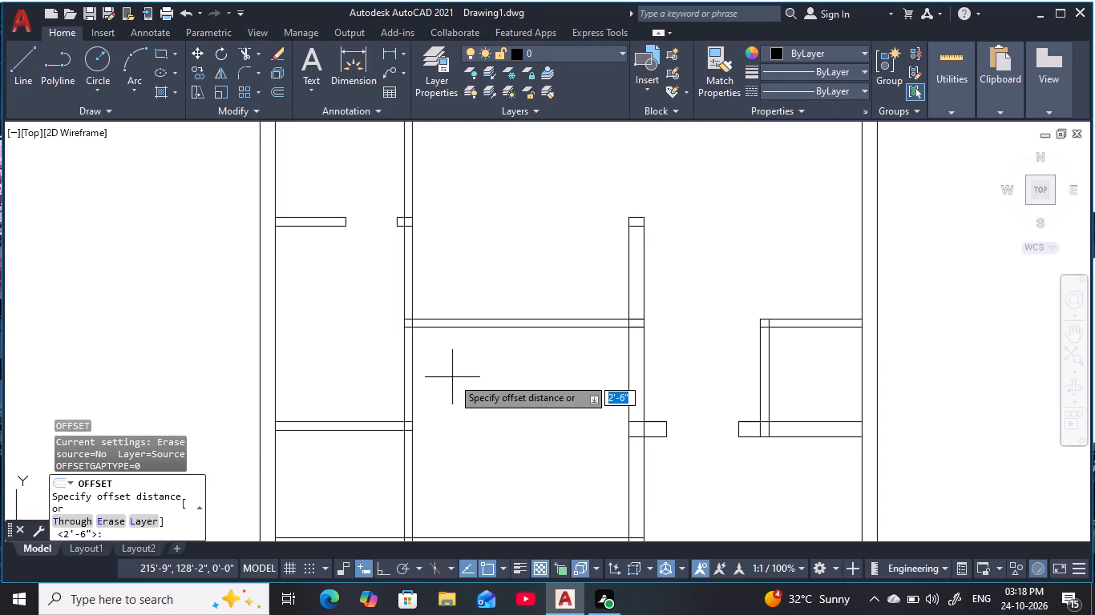
key("4")
key("space")
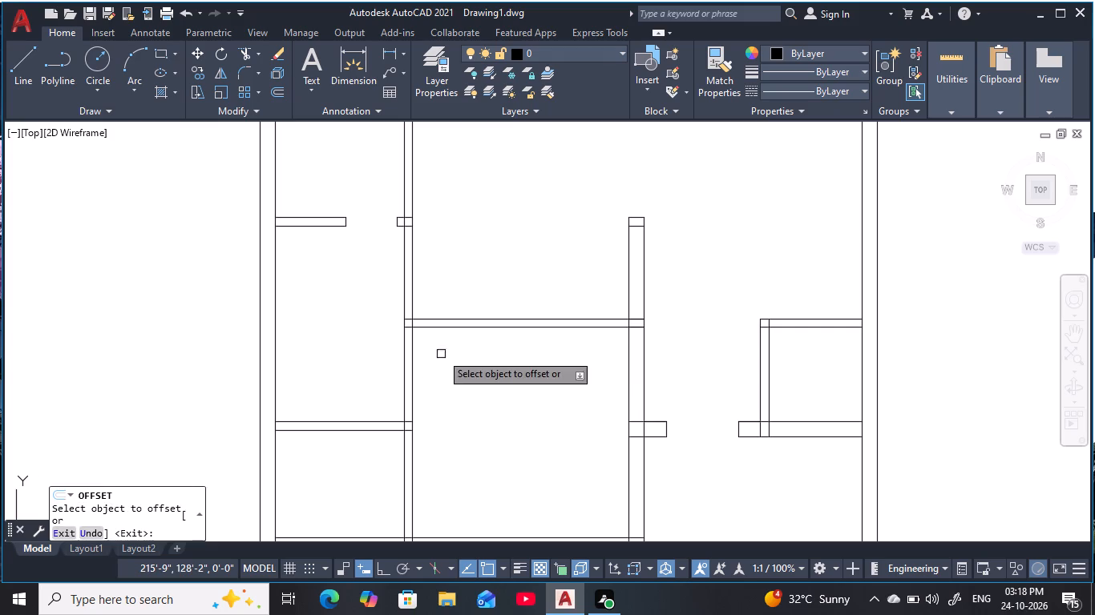
left_click(439, 327)
left_click(471, 441)
key("Escape")
key("Escape")
key("Escape")
key("Escape")
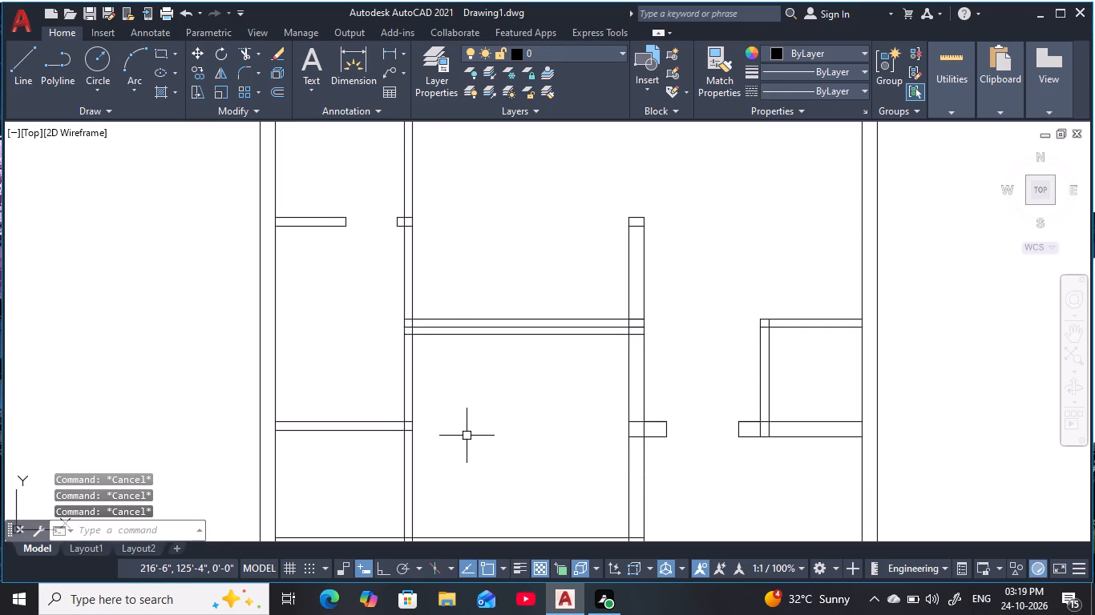
Offset the 4" guide line in the central room 2'6" downward.
type("o 2")
type("'6")
key("space")
left_click(470, 336)
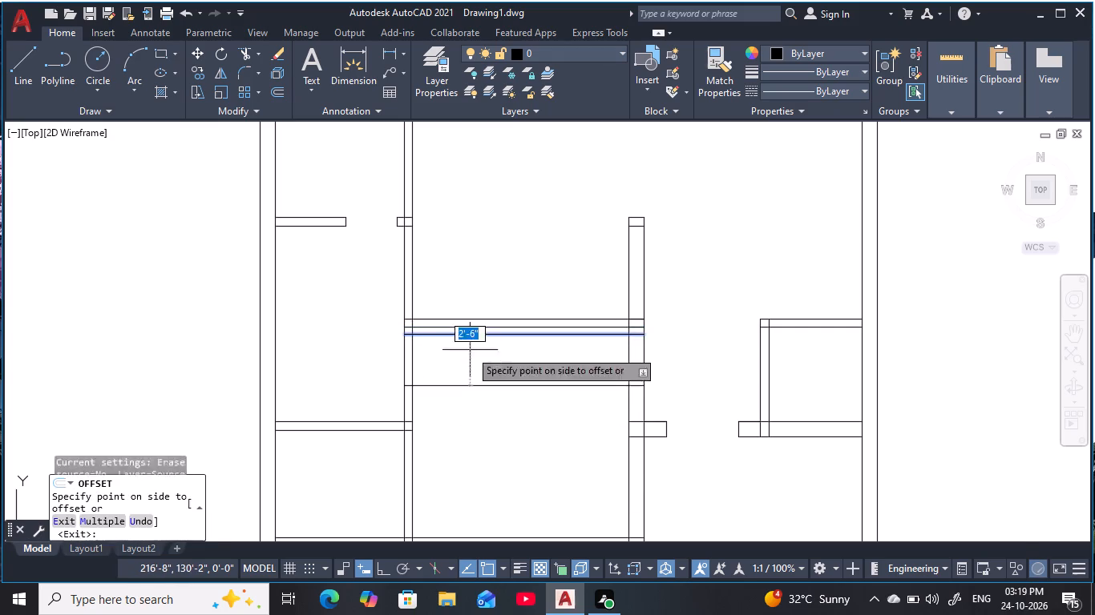
left_click(494, 466)
key("Escape")
key("Escape")
key("Escape")
key("Escape")
key("Escape")
Trim the guides inside the central room and its left vertical wall between them to form a door opening.
type("tr")
key("space")
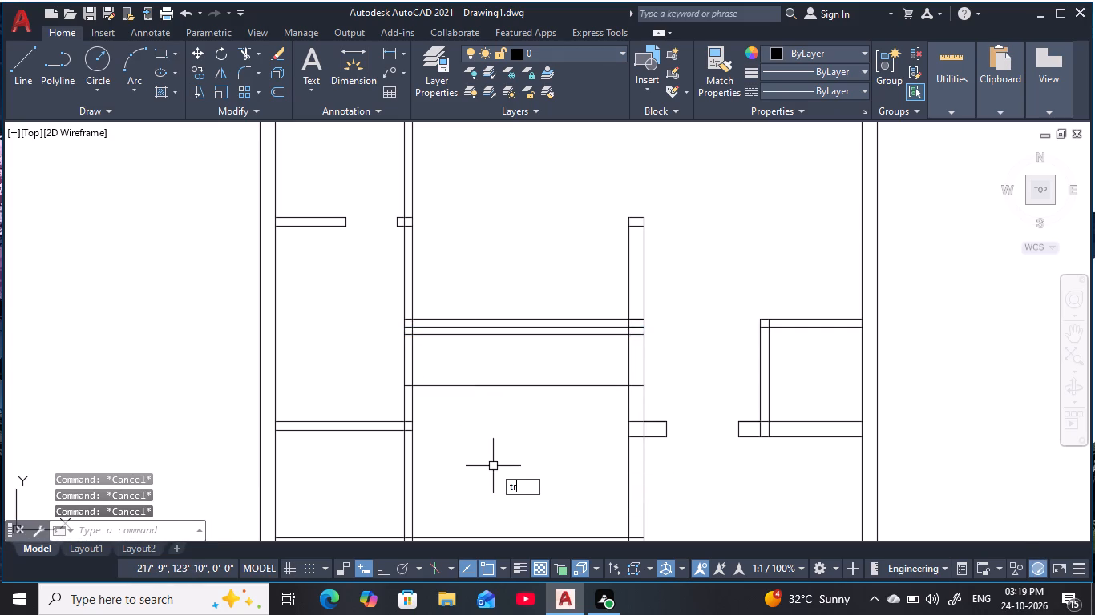
left_click(496, 453)
left_click(482, 333)
left_click(472, 368)
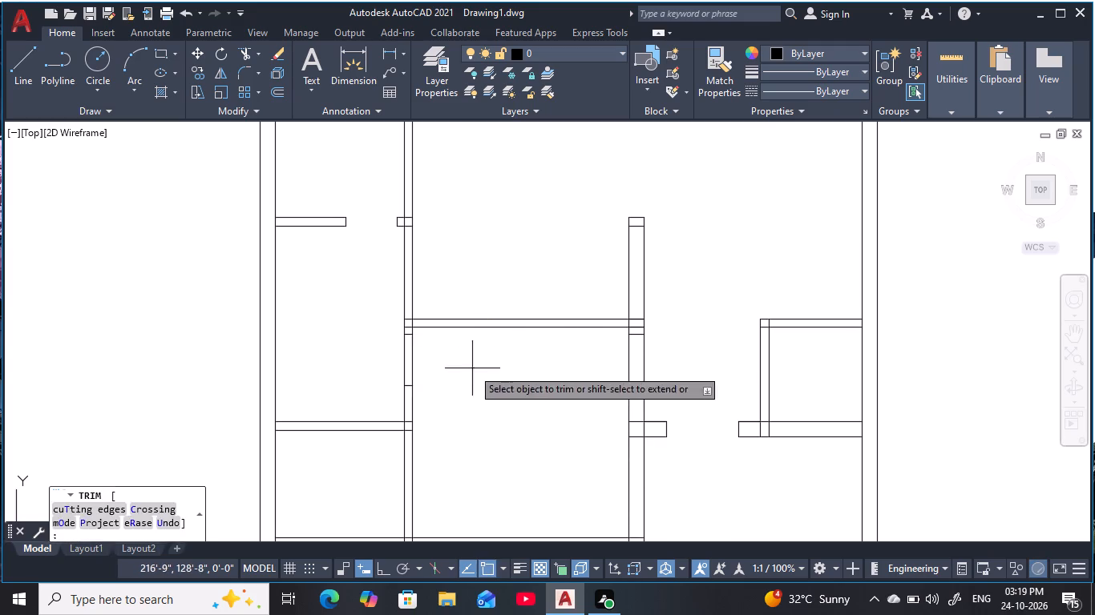
left_click(396, 368)
scroll(439, 386, "down", 1)
middle_click_drag(442, 388, 451, 371)
key("Escape")
key("Escape")
key("Escape")
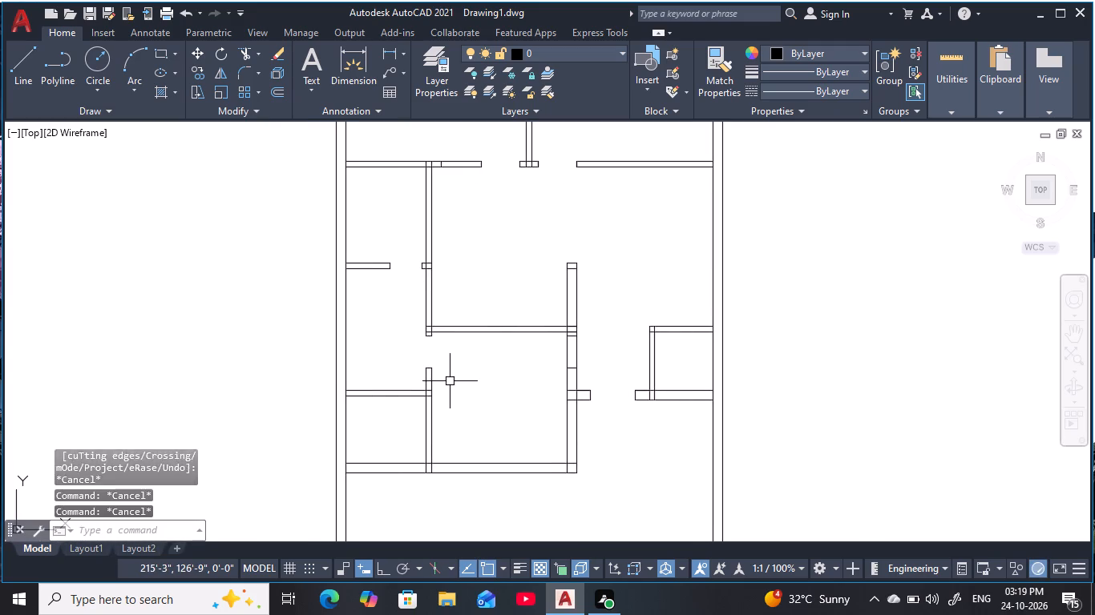
Offset the inner line of the central room's right wall 6" to the left, into the room.
key("Escape")
key("Escape")
key("Escape")
key("Escape")
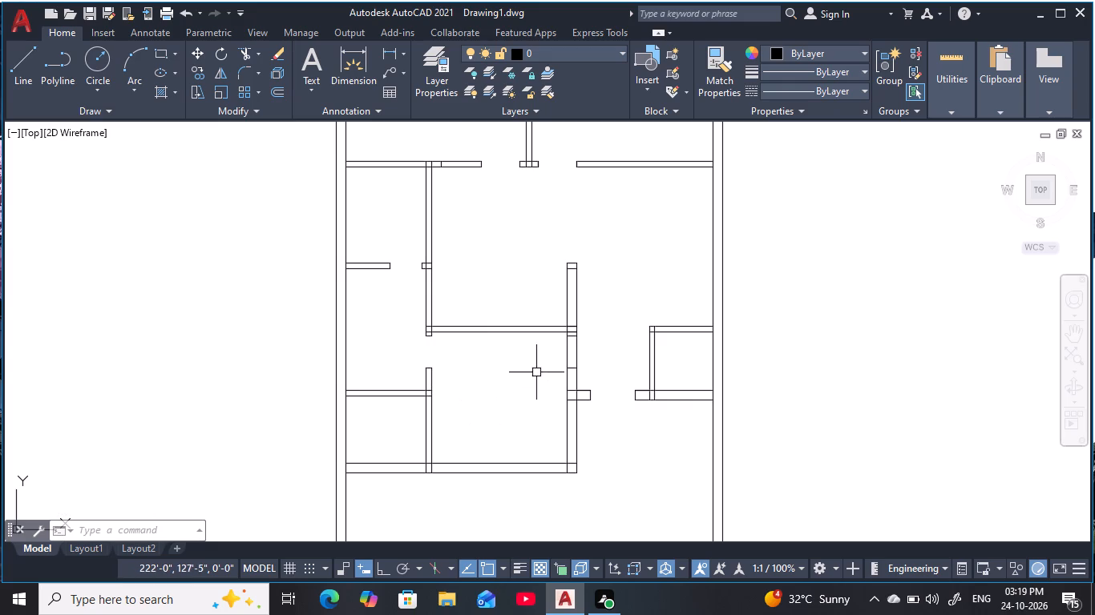
middle_click_drag(536, 372, 495, 377)
scroll(503, 377, "down", 1)
key("Escape")
key("Escape")
key("Escape")
key("Escape")
scroll(505, 360, "up", 2)
middle_click_drag(502, 360, 485, 359)
key("Escape")
key("Escape")
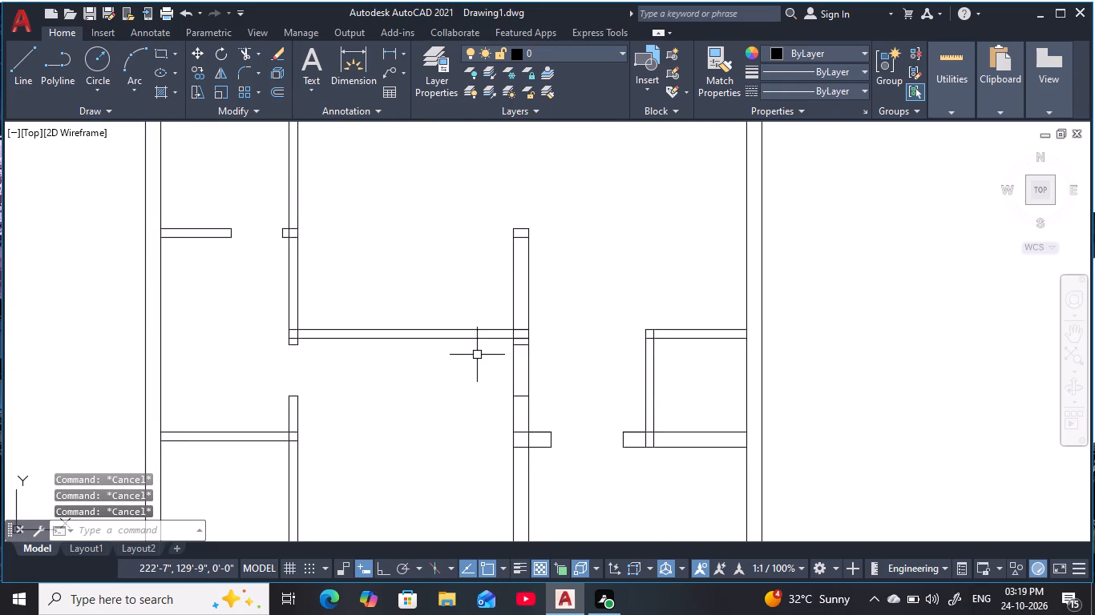
key("o")
key("space")
type("6")
key("space")
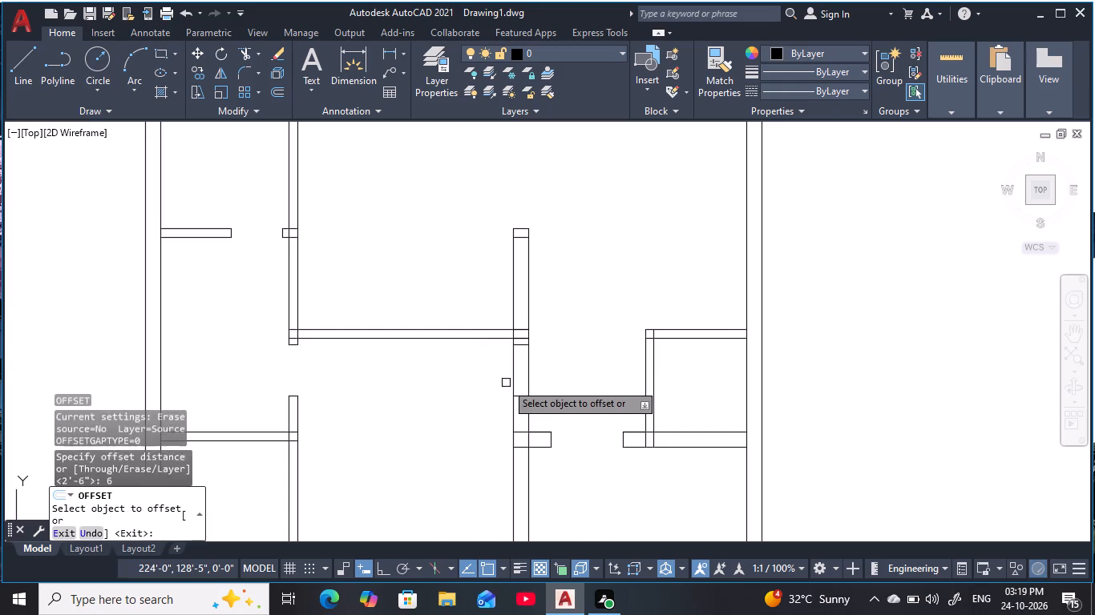
left_click(514, 384)
left_click(391, 390)
key("Escape")
key("Escape")
key("Escape")
key("Escape")
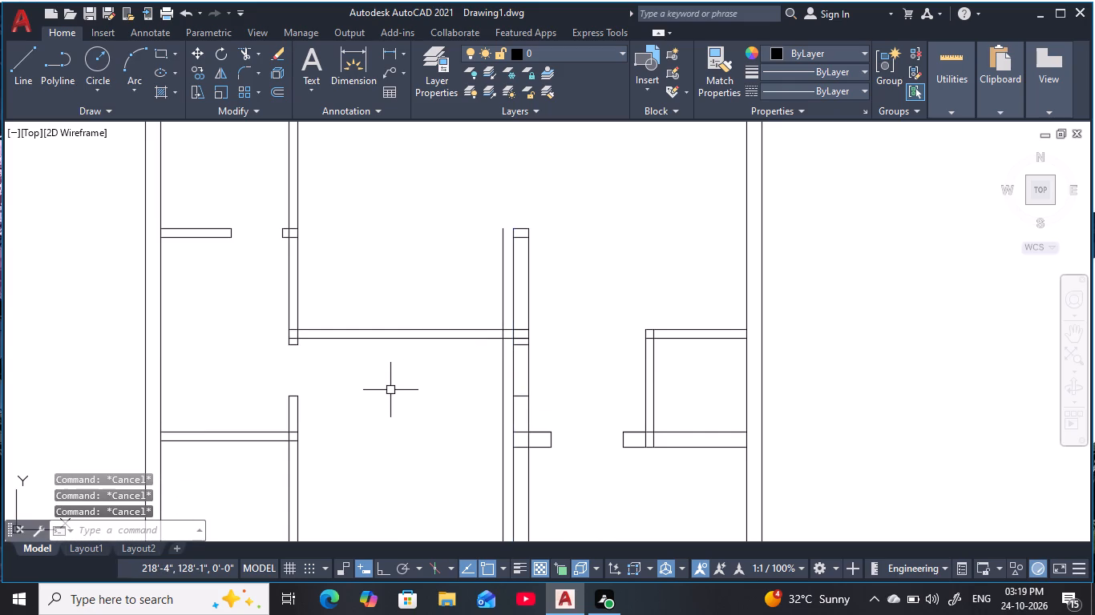
Offset the 6" vertical guide line in the central room 3' to the left.
type("o")
key("space")
key("2")
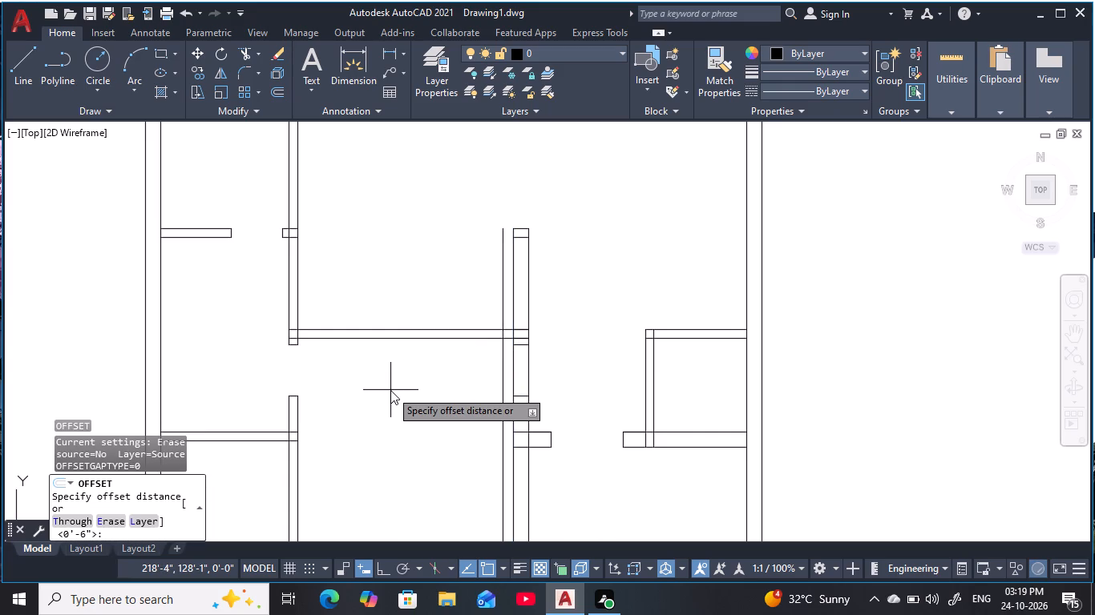
key("BackSpace")
key("3")
type("'")
key("space")
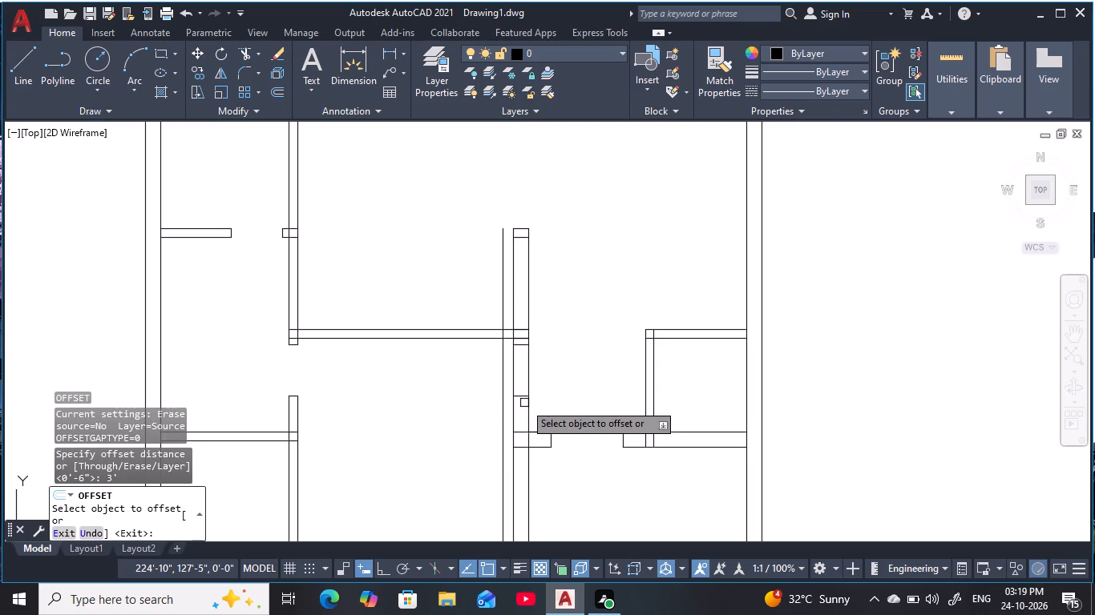
left_click(504, 388)
left_click(352, 398)
key("Escape")
key("Escape")
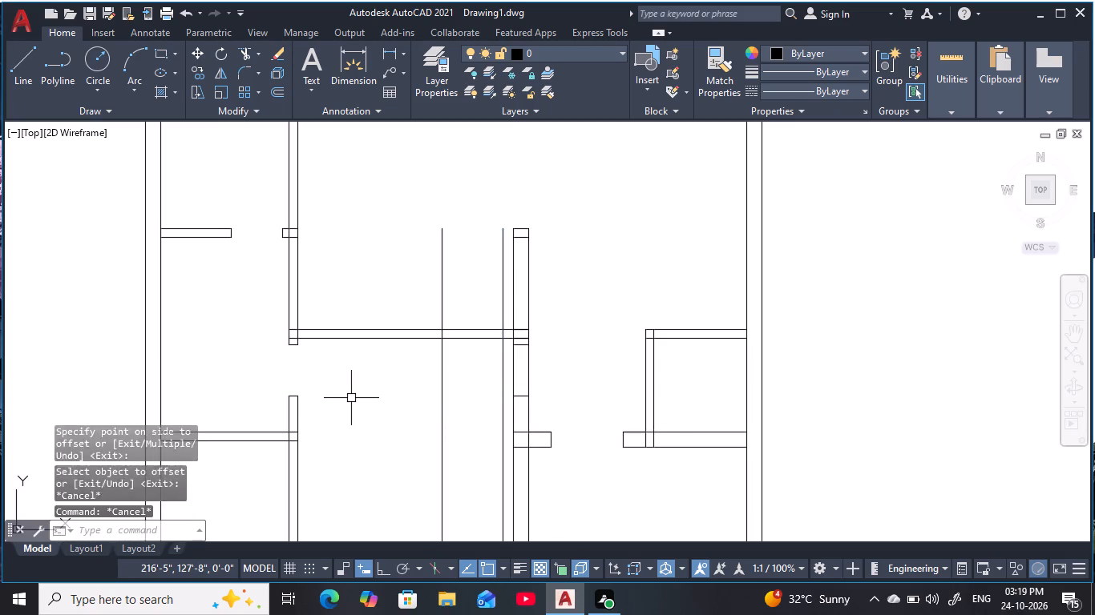
key("Escape")
key("Escape")
Trim the two vertical guides and the central room's top wall between them to form a door opening.
type("tr")
key("space")
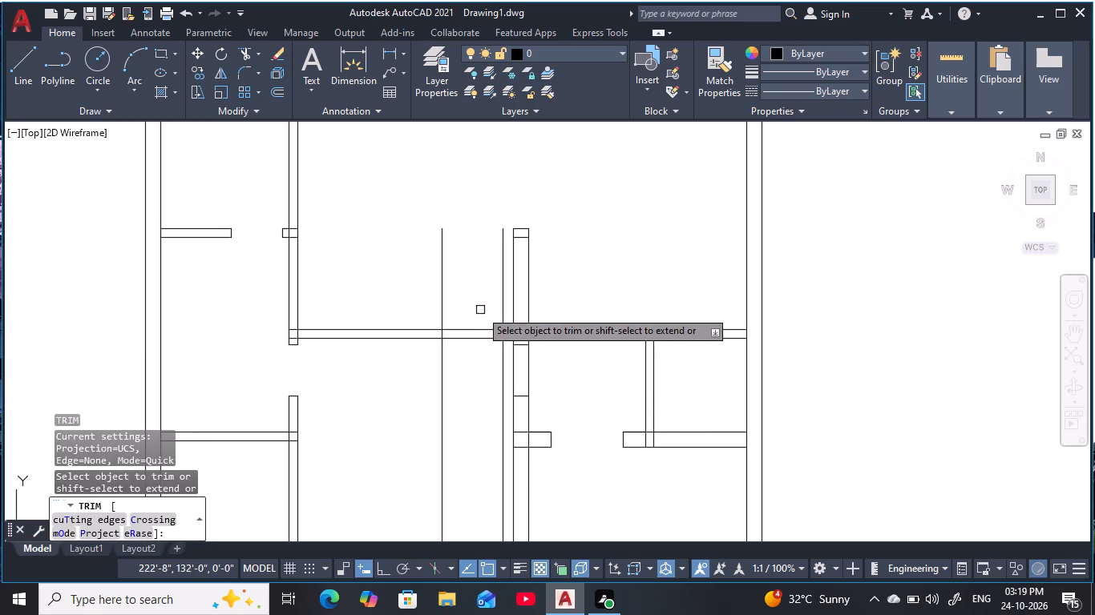
left_click(501, 313)
left_click(486, 307)
left_click(427, 295)
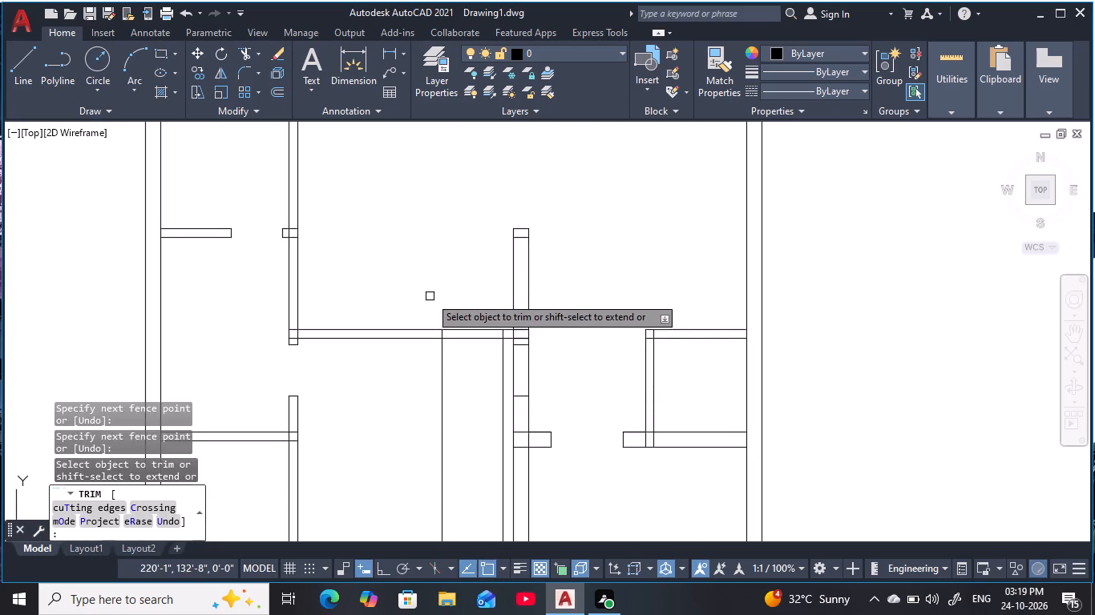
left_click(447, 307)
left_click(463, 369)
left_click(501, 380)
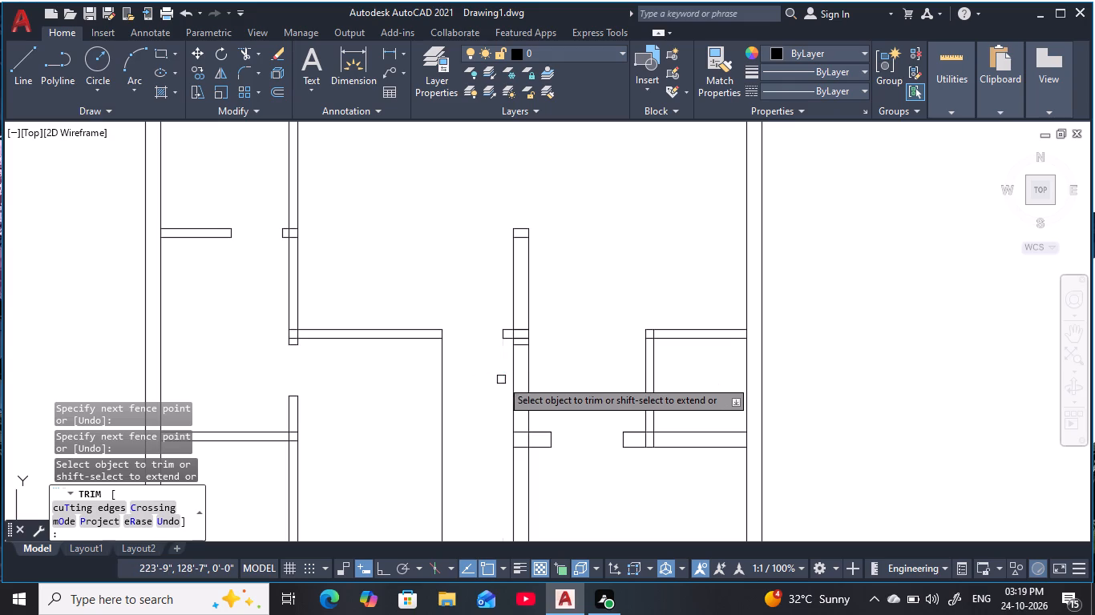
left_click(490, 381)
left_click(427, 386)
scroll(434, 382, "down", 2)
middle_click_drag(437, 383, 441, 384)
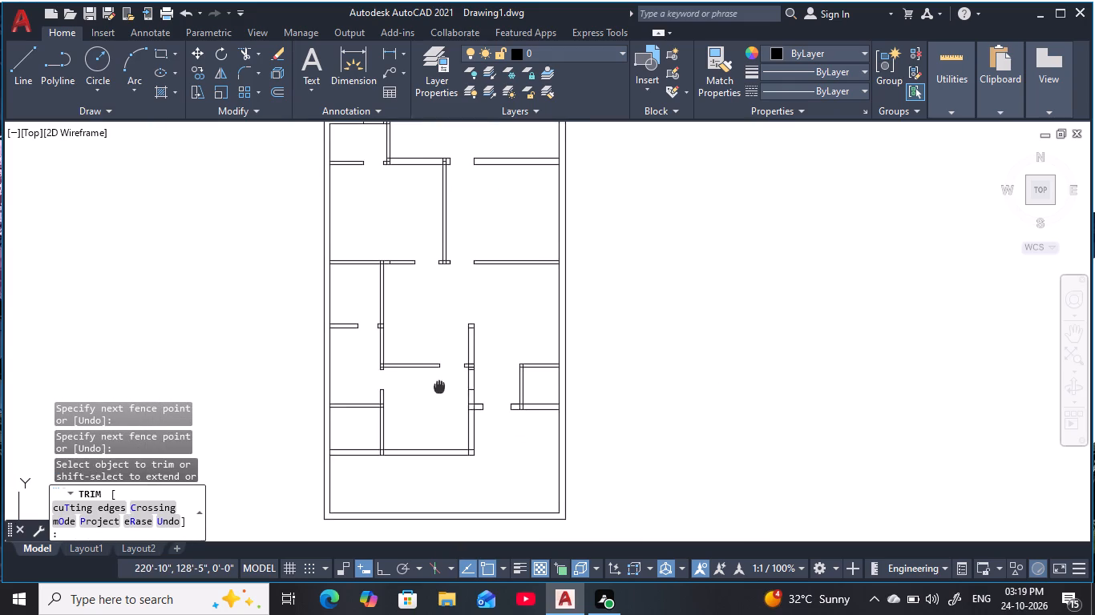
middle_click_drag(441, 384, 457, 371)
key("Escape")
key("Escape")
key("Escape")
middle_click_drag(460, 411, 451, 389)
scroll(487, 404, "up", 1)
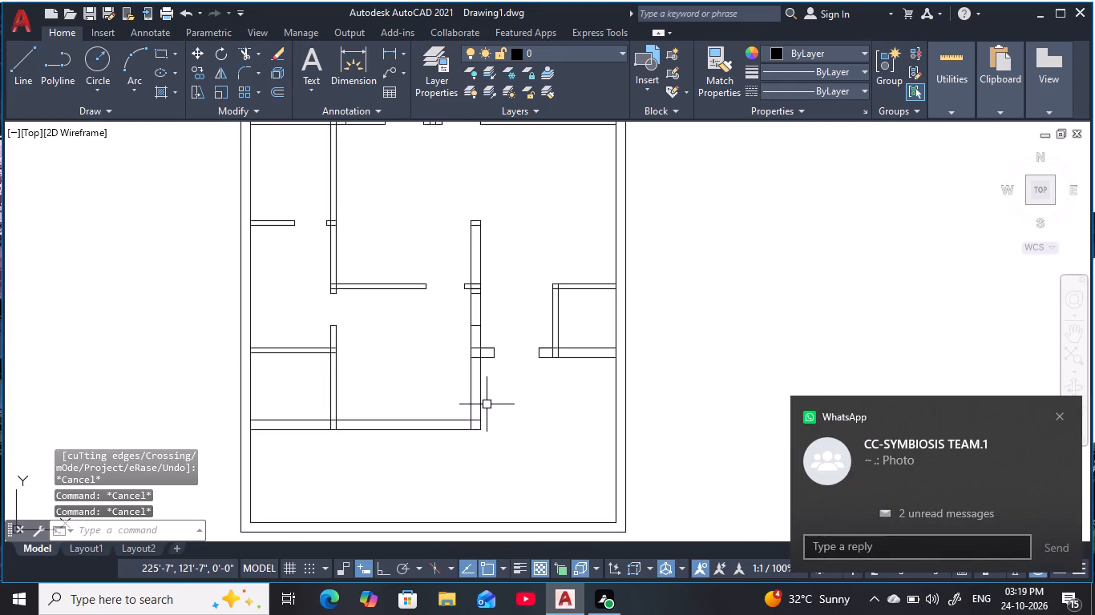
key("Escape")
key("Escape")
key("Escape")
key("Escape")
key("Escape")
key("Escape")
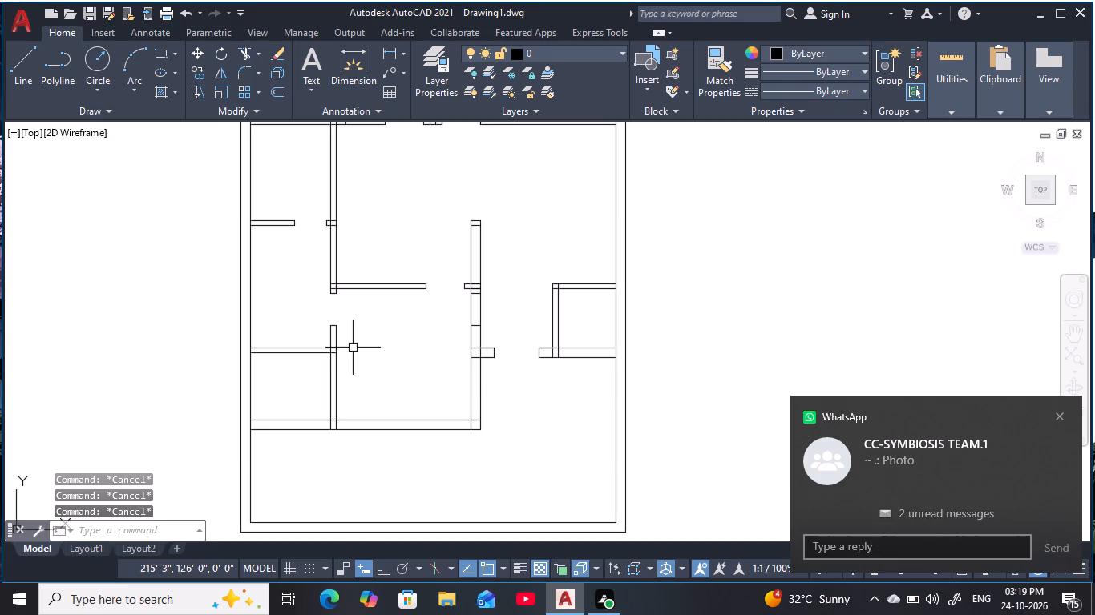
Offset the lower line of the bottom-left room's top wall 2'6" downward.
middle_click_drag(359, 388, 403, 376)
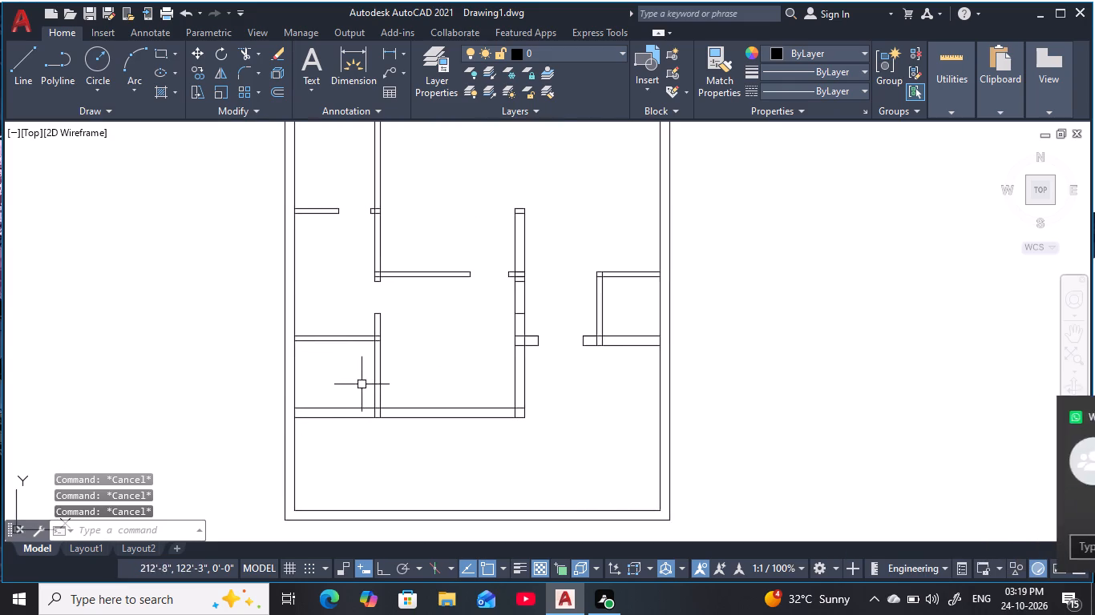
scroll(364, 370, "up", 2)
middle_click_drag(362, 372, 346, 376)
key("Escape")
key("Escape")
type("o")
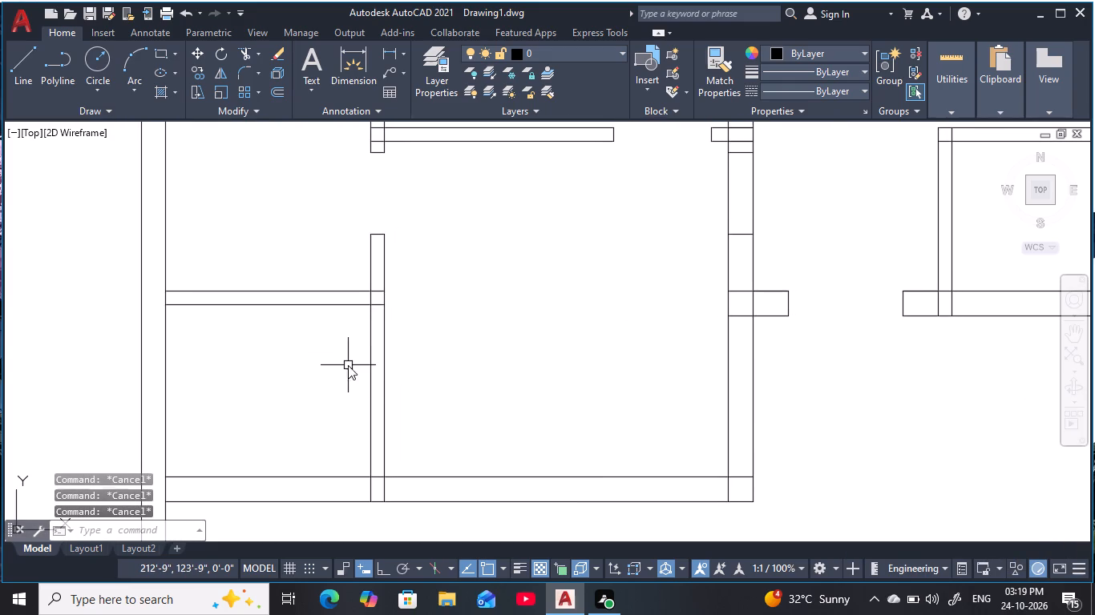
key("space")
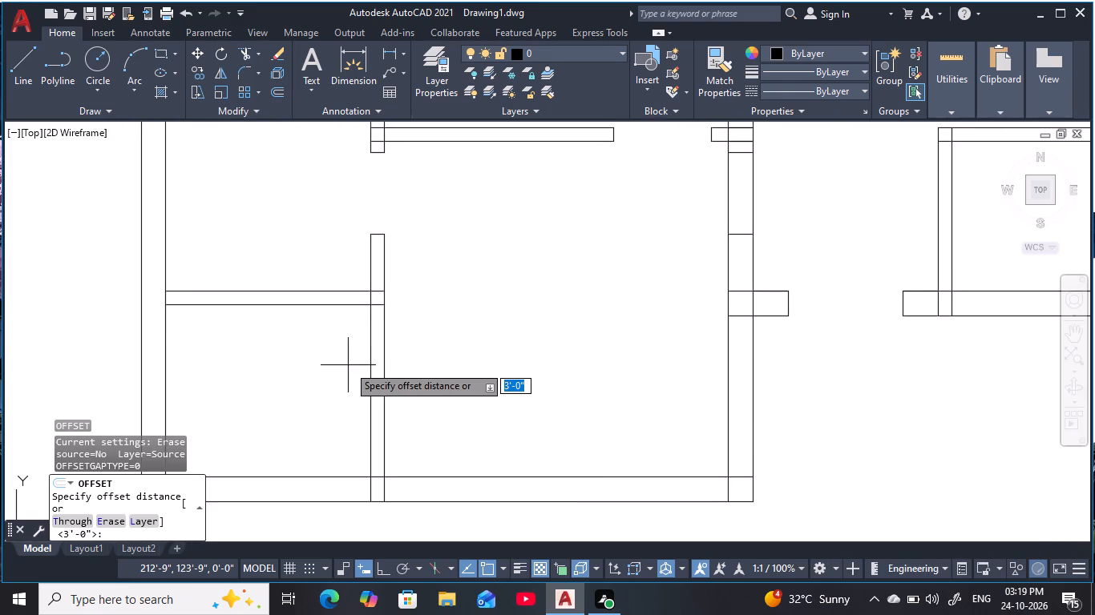
type("2'")
type("6")
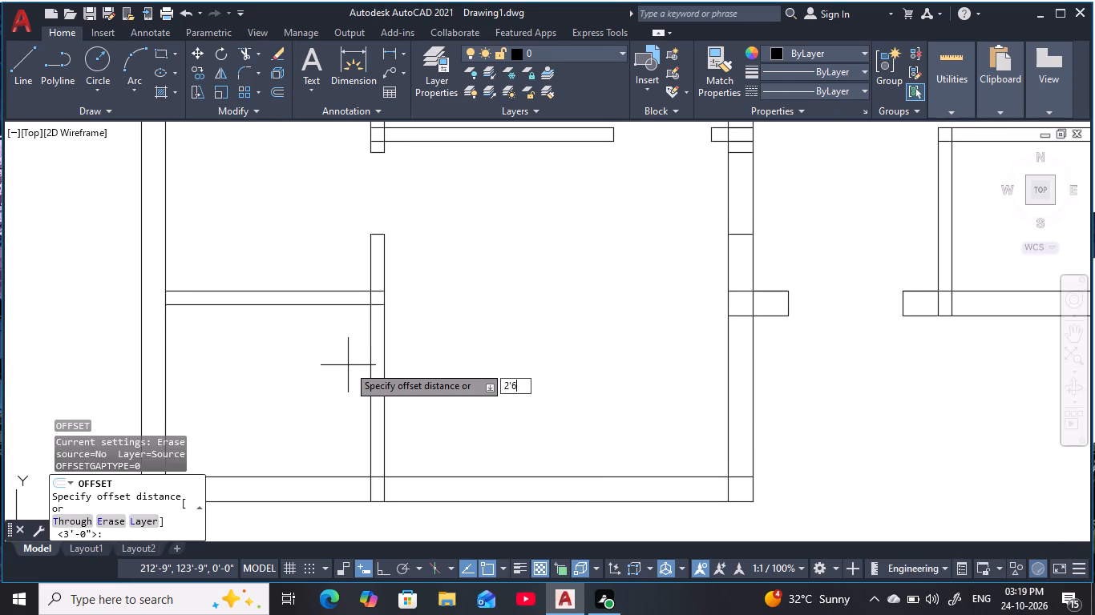
key("space")
left_click(359, 306)
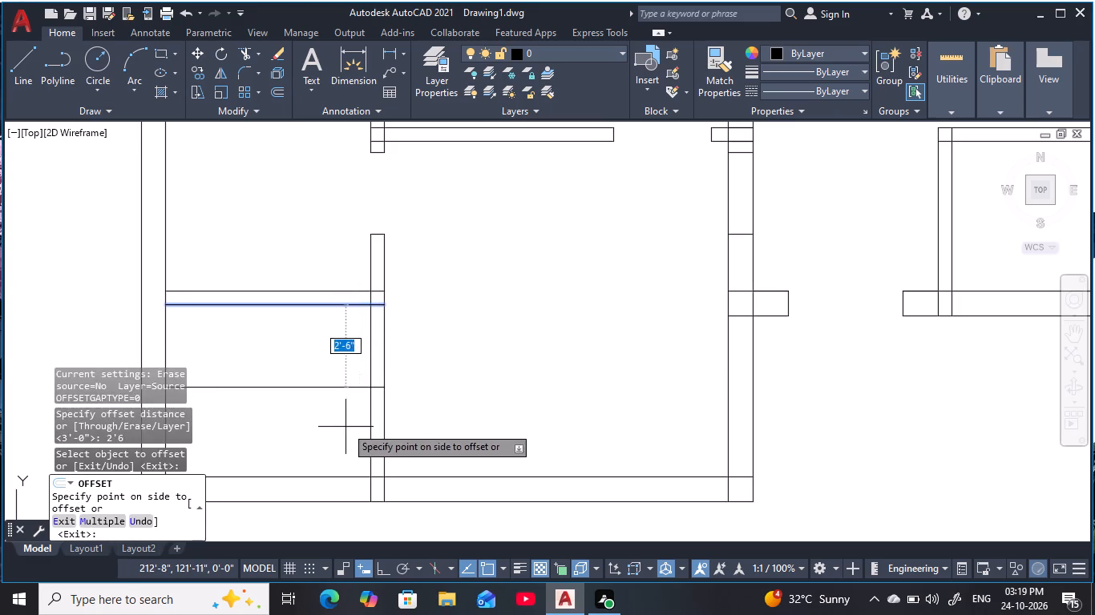
left_click(342, 435)
key("Escape")
key("Escape")
key("Escape")
key("Escape")
Trim the guide inside the bottom-left room and its right wall above the guide to form a door opening.
key("t")
key("r")
key("space")
left_click(344, 416)
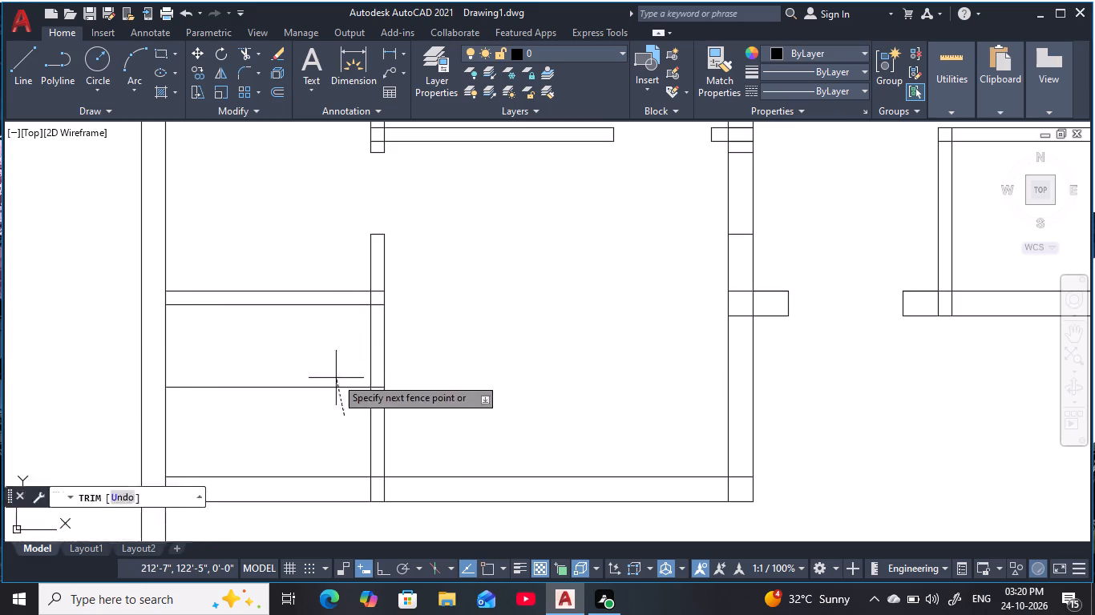
left_click(335, 375)
left_click(330, 363)
left_click(427, 356)
scroll(429, 357, "down", 2)
middle_click_drag(434, 372, 434, 377)
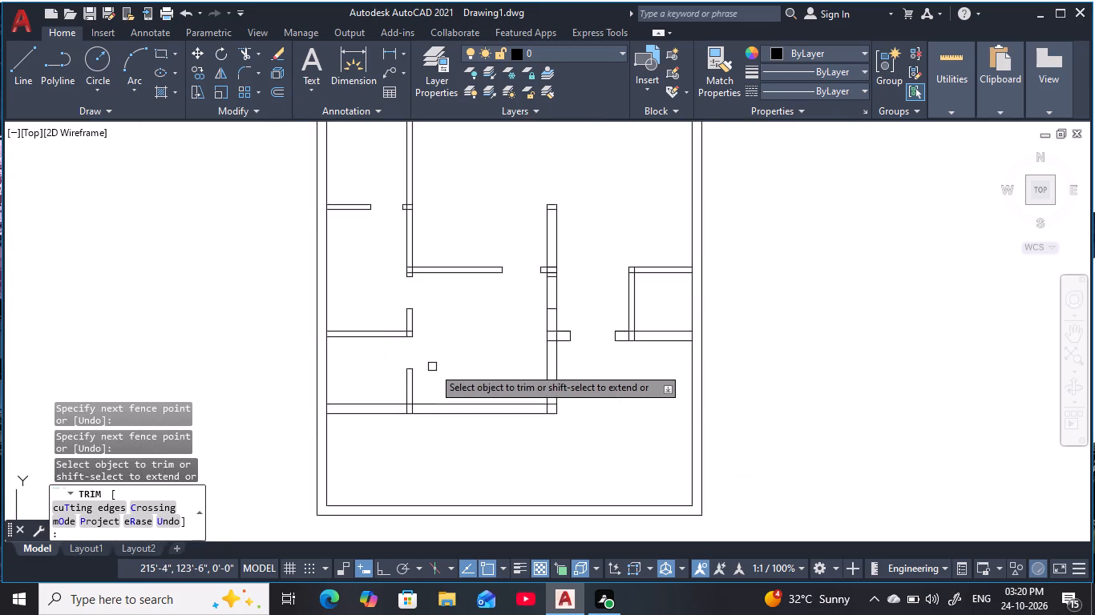
middle_click_drag(434, 377, 438, 391)
key("Escape")
key("Escape")
key("Escape")
key("Escape")
key("Escape")
key("Escape")
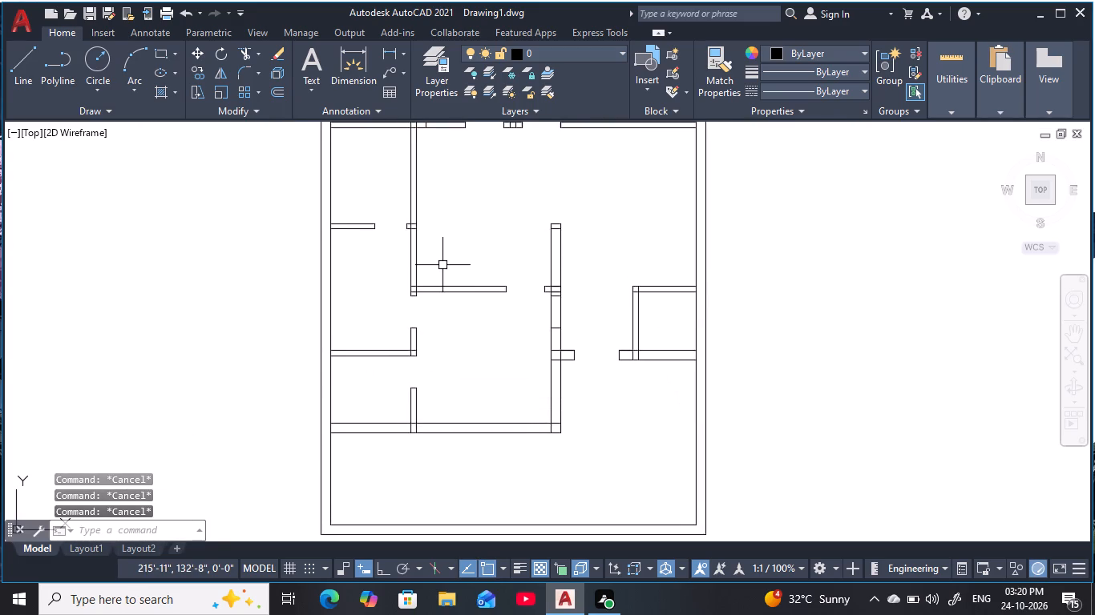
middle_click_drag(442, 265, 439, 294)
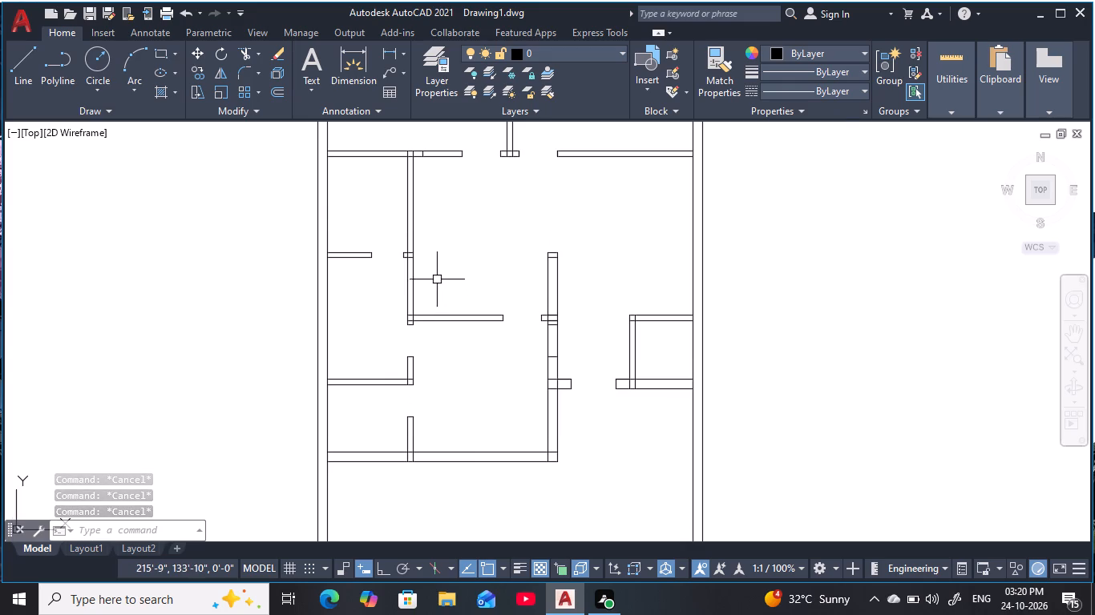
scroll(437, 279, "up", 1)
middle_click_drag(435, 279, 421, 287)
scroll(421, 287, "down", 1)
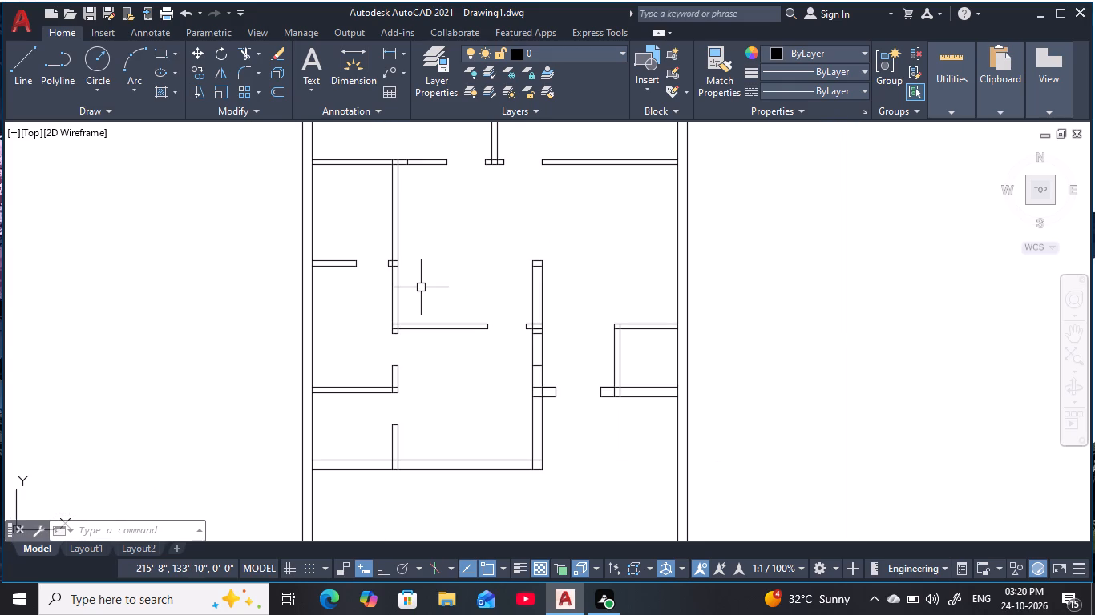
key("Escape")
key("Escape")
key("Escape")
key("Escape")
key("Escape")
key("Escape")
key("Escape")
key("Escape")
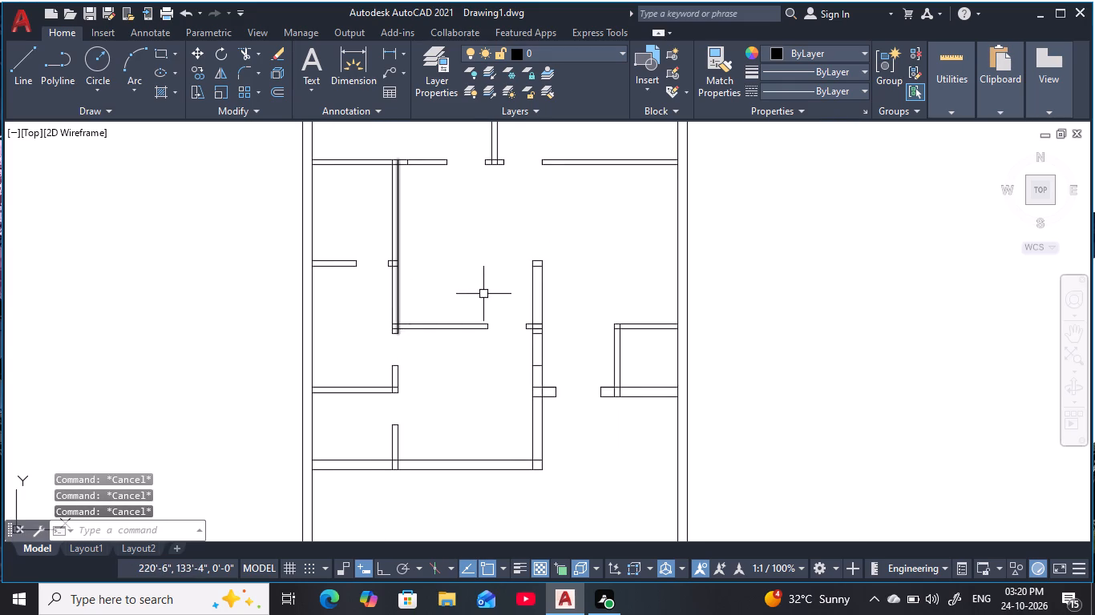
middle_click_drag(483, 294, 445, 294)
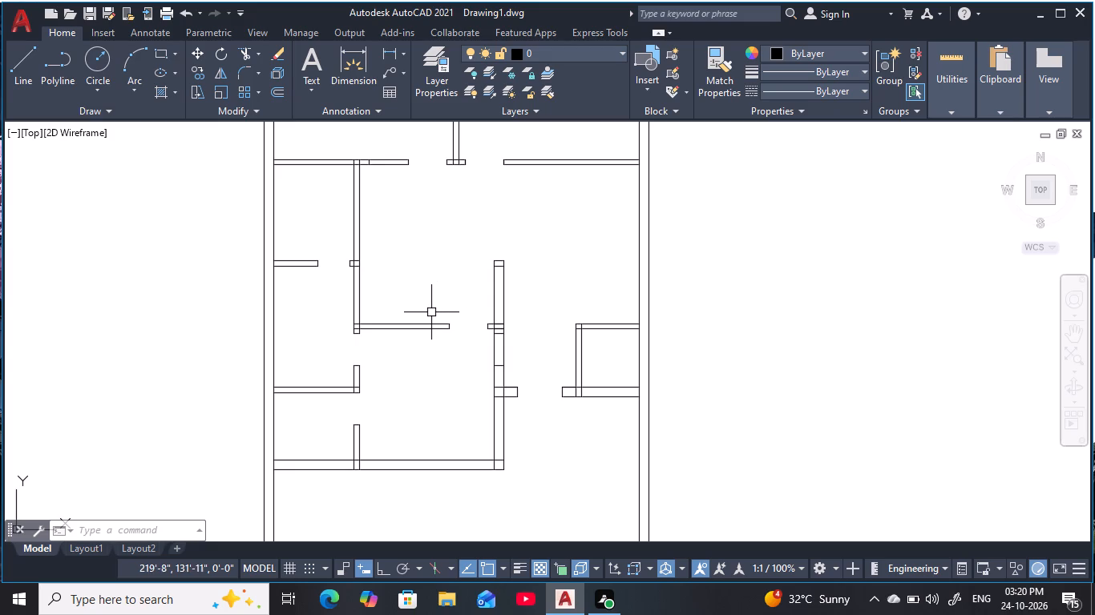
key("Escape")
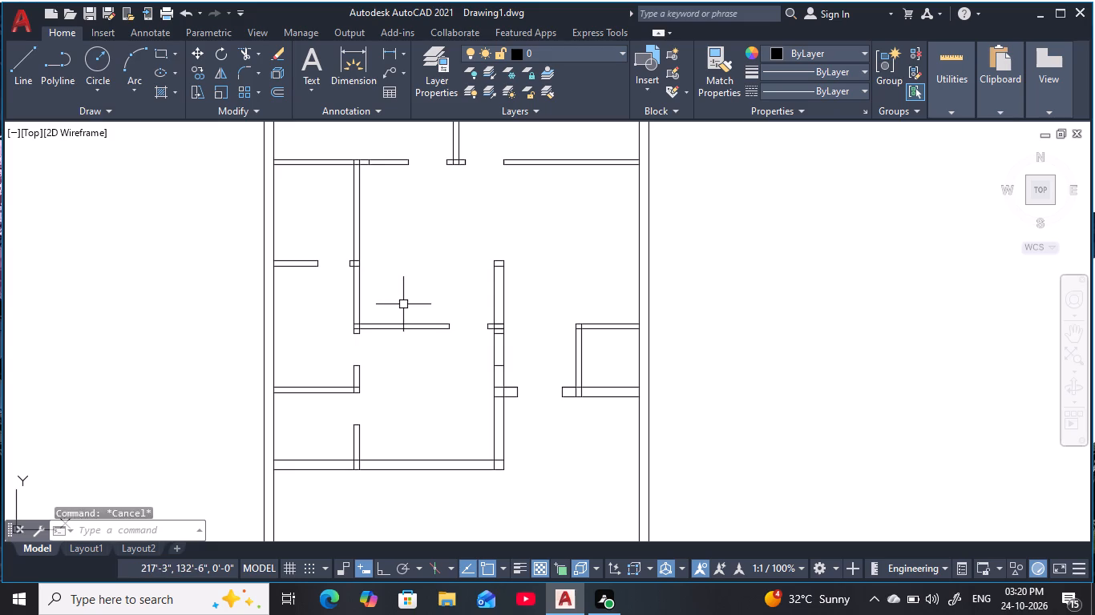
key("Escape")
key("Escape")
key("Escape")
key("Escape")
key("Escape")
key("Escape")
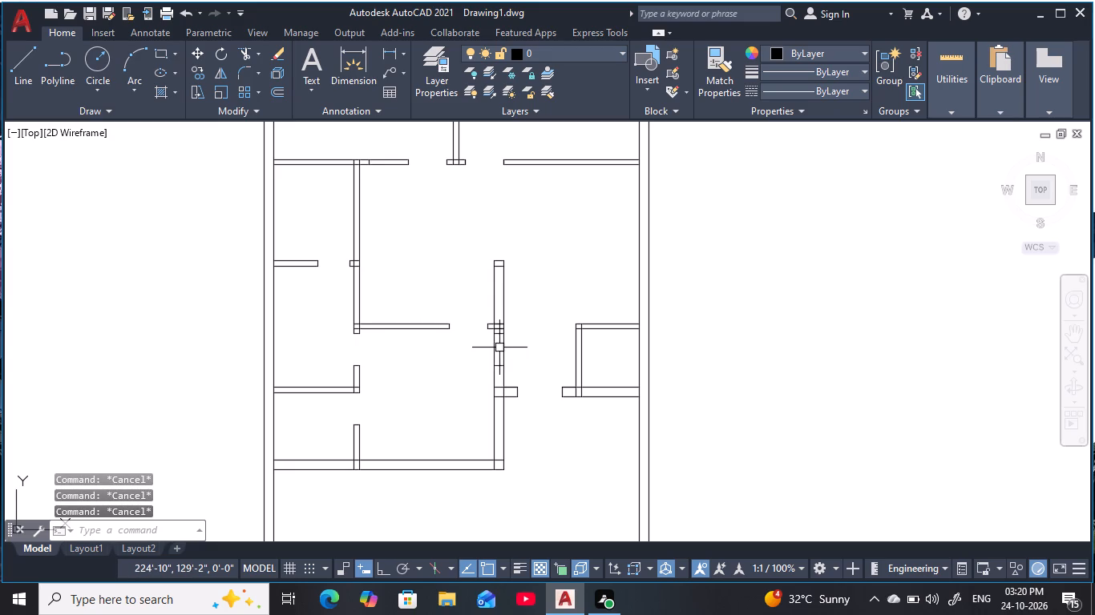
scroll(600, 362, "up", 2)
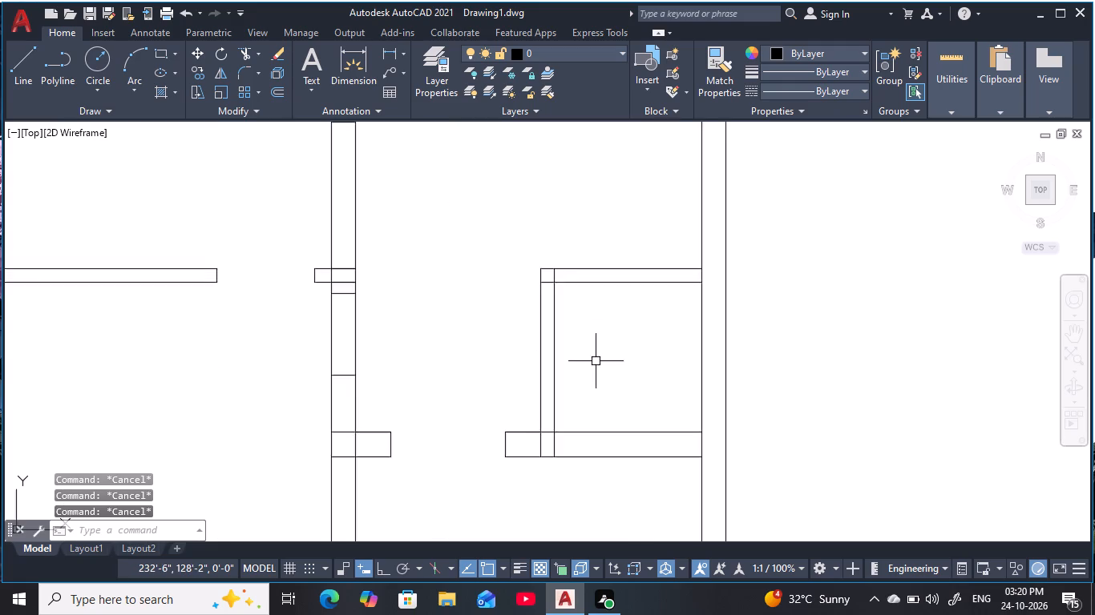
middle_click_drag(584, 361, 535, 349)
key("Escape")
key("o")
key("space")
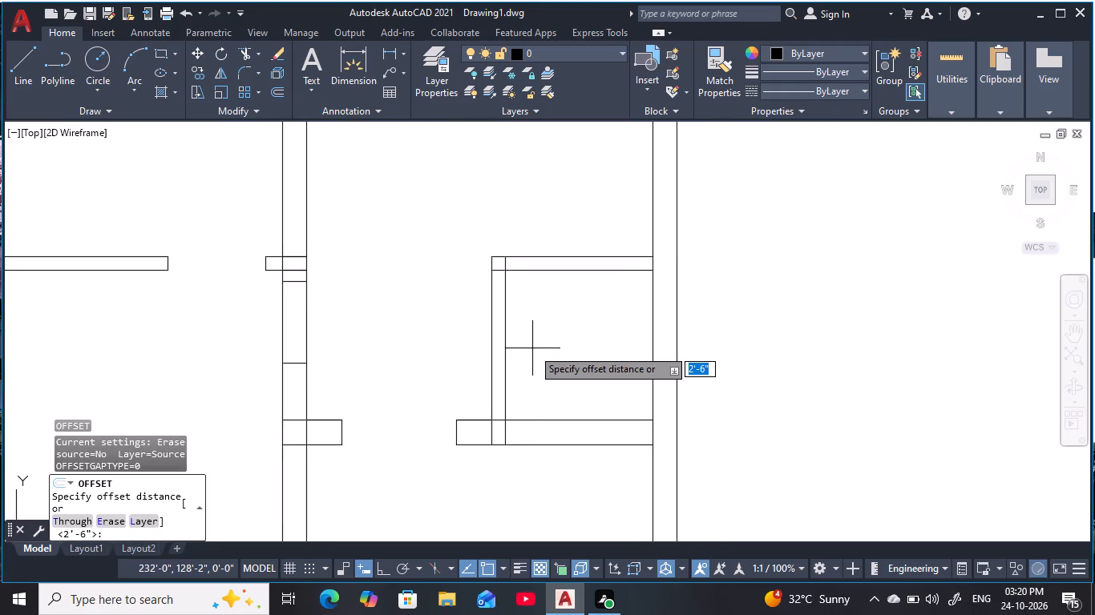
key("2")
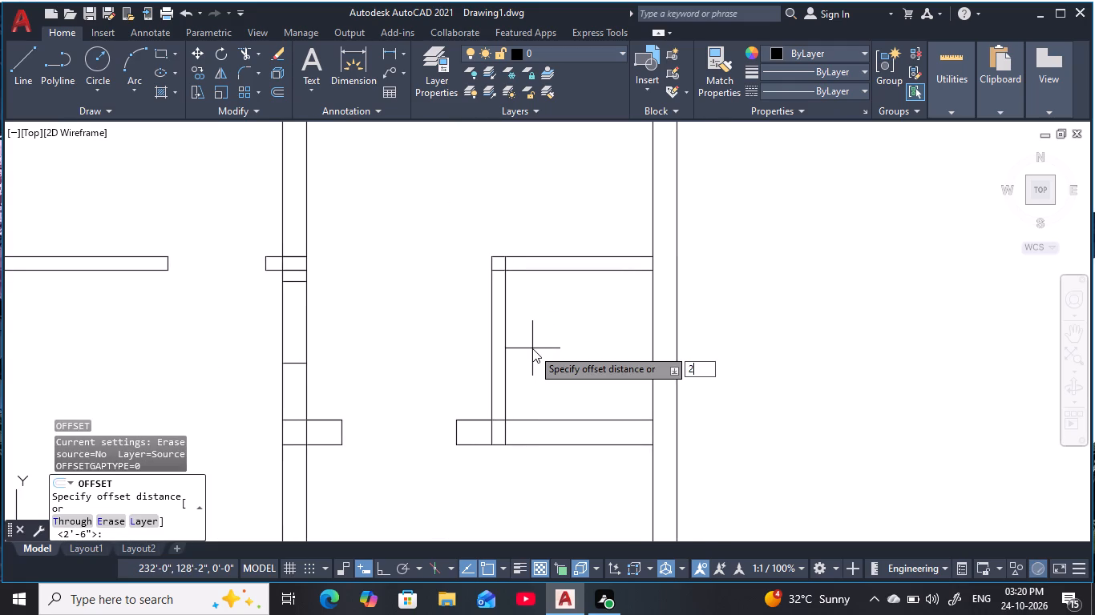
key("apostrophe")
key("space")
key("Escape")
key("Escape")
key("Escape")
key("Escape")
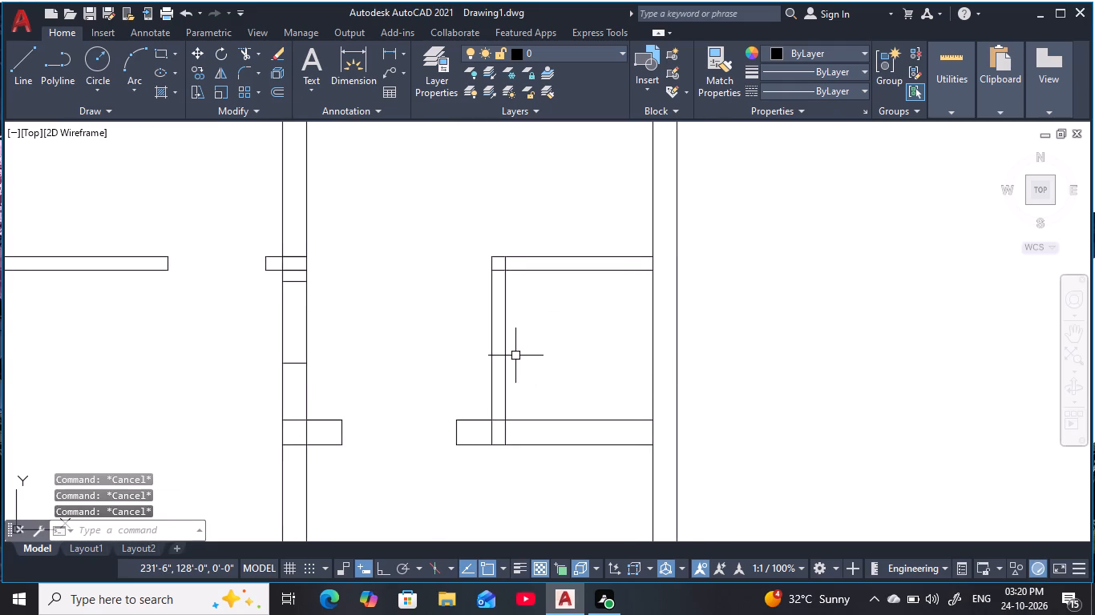
Offset the lower line of the small right-hand room's top wall 2'6" downward.
key("Escape")
key("o")
key("space")
type("2'")
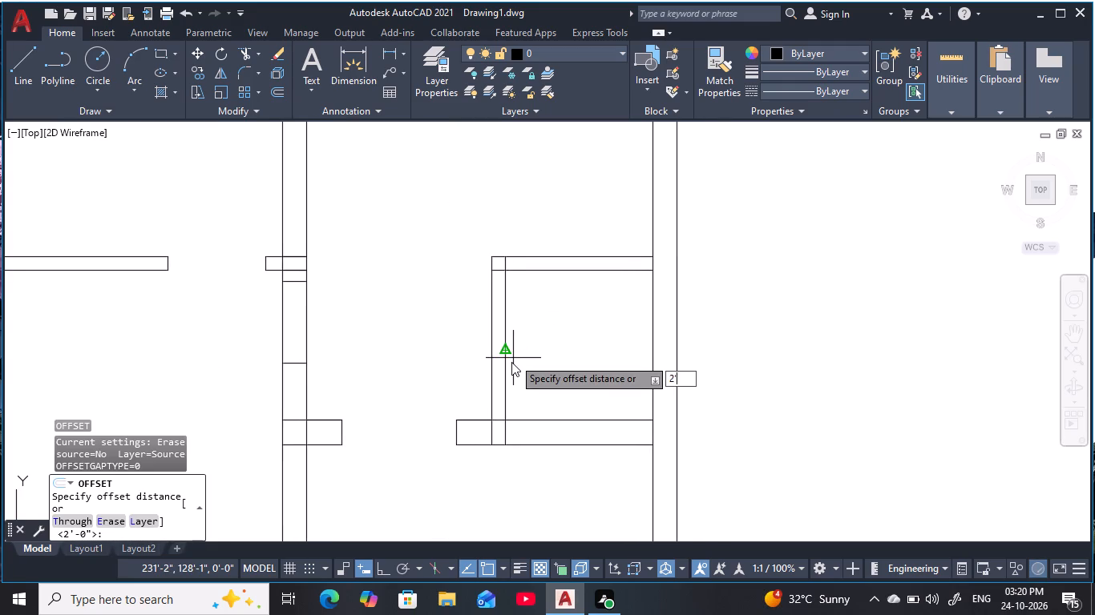
type("6")
key("space")
left_click(538, 271)
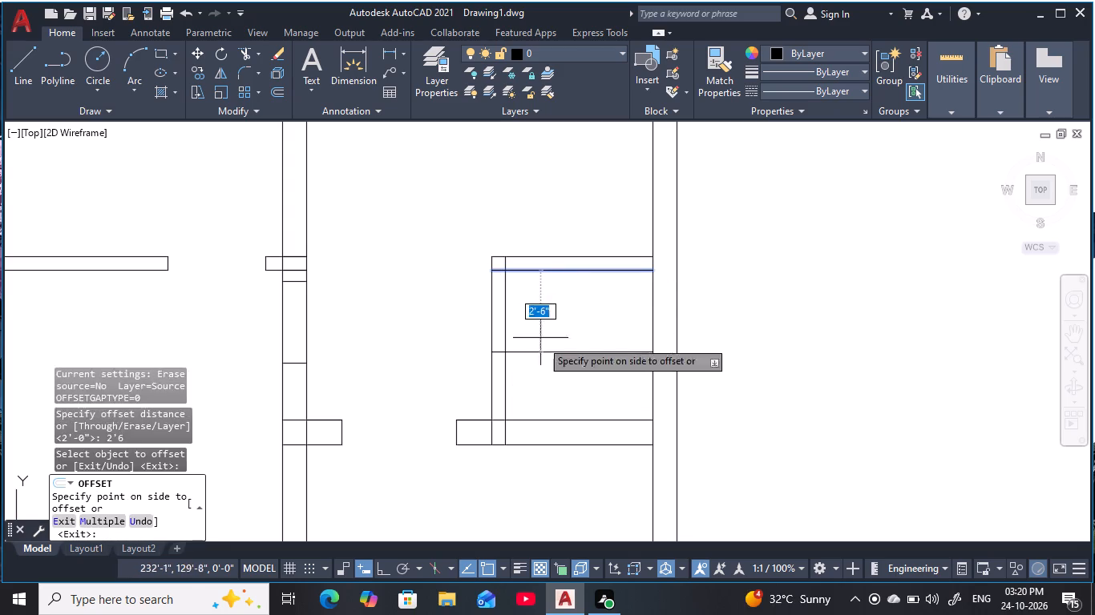
left_click(552, 396)
key("Escape")
key("Escape")
key("Escape")
key("Escape")
Trim both lines of the small right-hand room's left wall above the horizontal guide to form a door opening.
key("t")
key("r")
key("space")
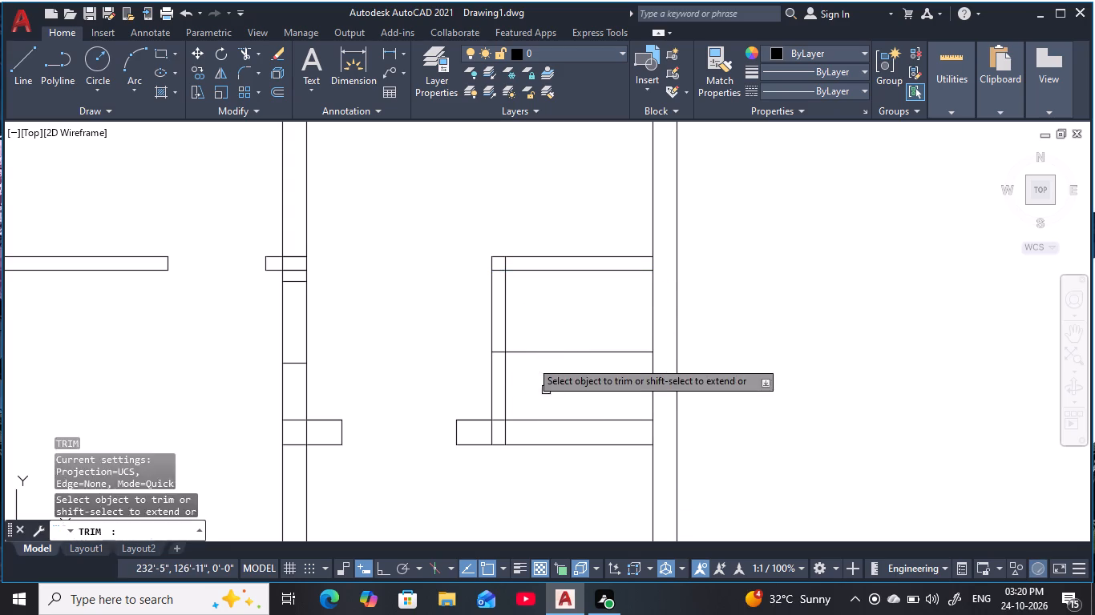
left_click(527, 316)
left_click(474, 308)
key("Escape")
key("Escape")
key("Escape")
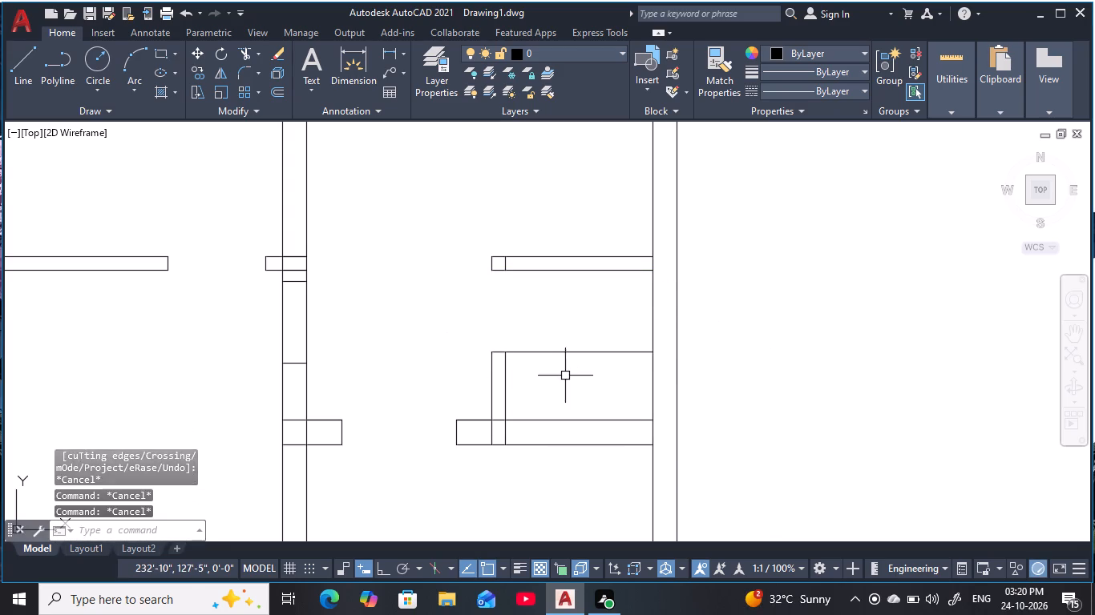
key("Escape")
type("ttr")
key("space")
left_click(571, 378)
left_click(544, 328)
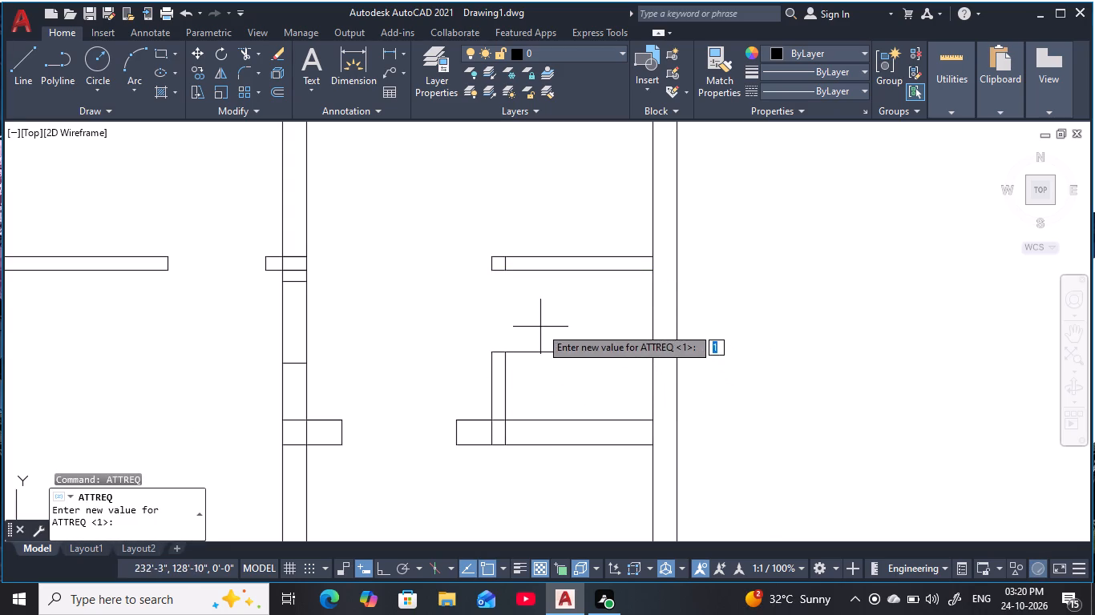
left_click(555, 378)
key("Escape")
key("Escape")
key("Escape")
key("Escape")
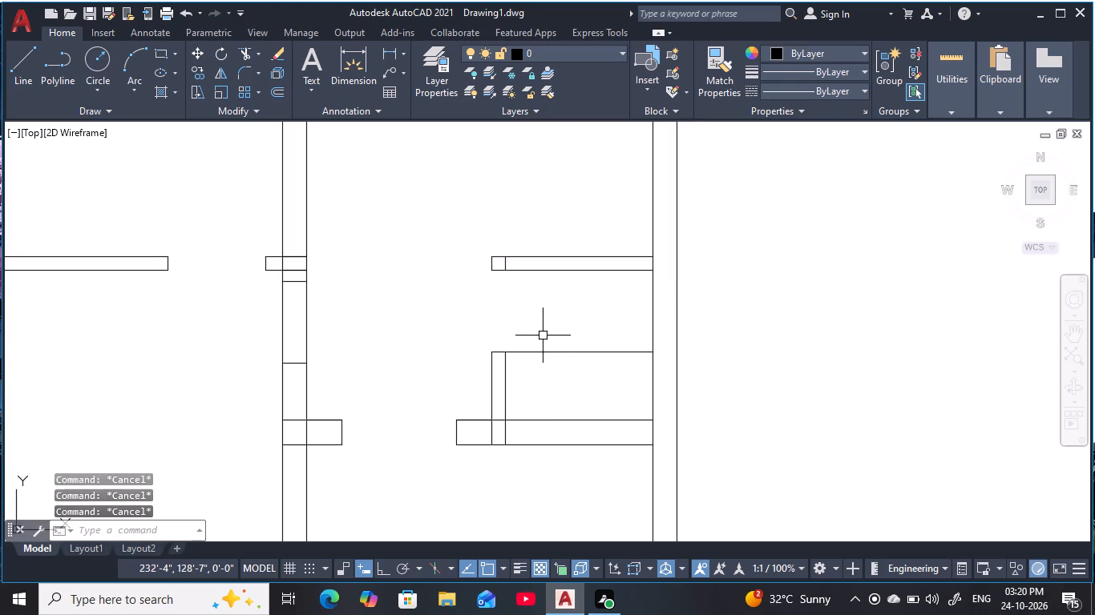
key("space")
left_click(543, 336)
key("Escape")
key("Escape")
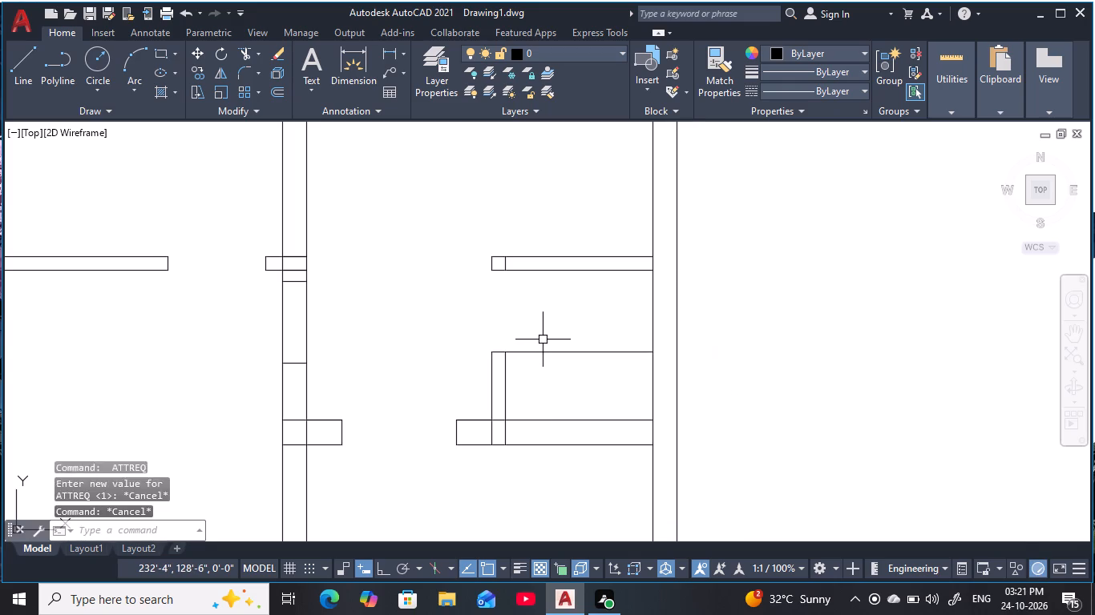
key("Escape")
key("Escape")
Trim away the remaining horizontal guide inside the small right-hand room.
type("tr")
key("space")
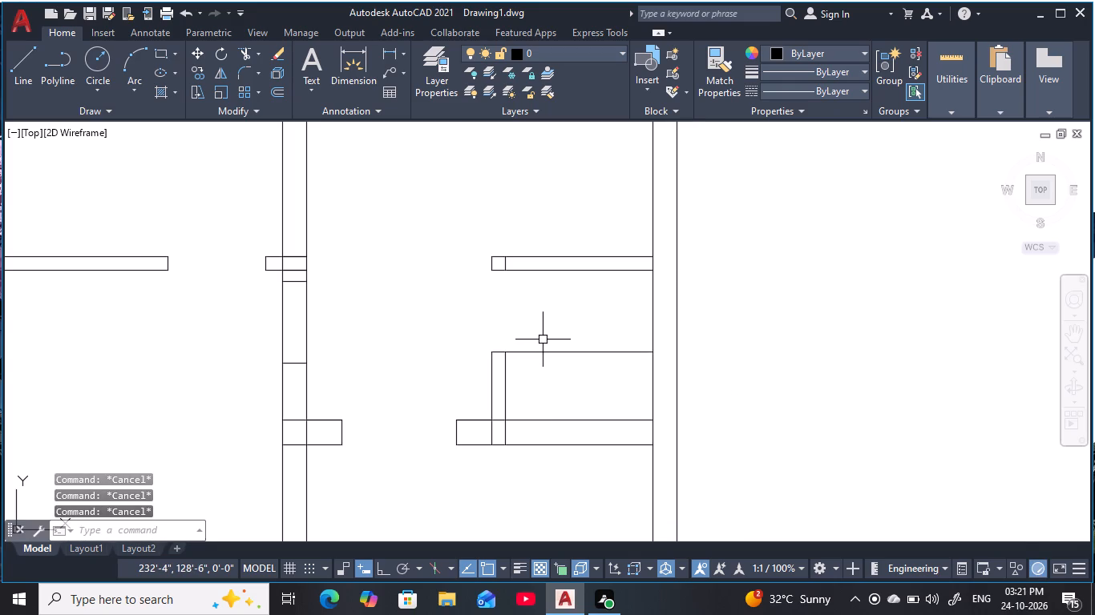
left_click(545, 352)
key("Escape")
key("Escape")
scroll(545, 352, "down", 1)
key("Escape")
key("Escape")
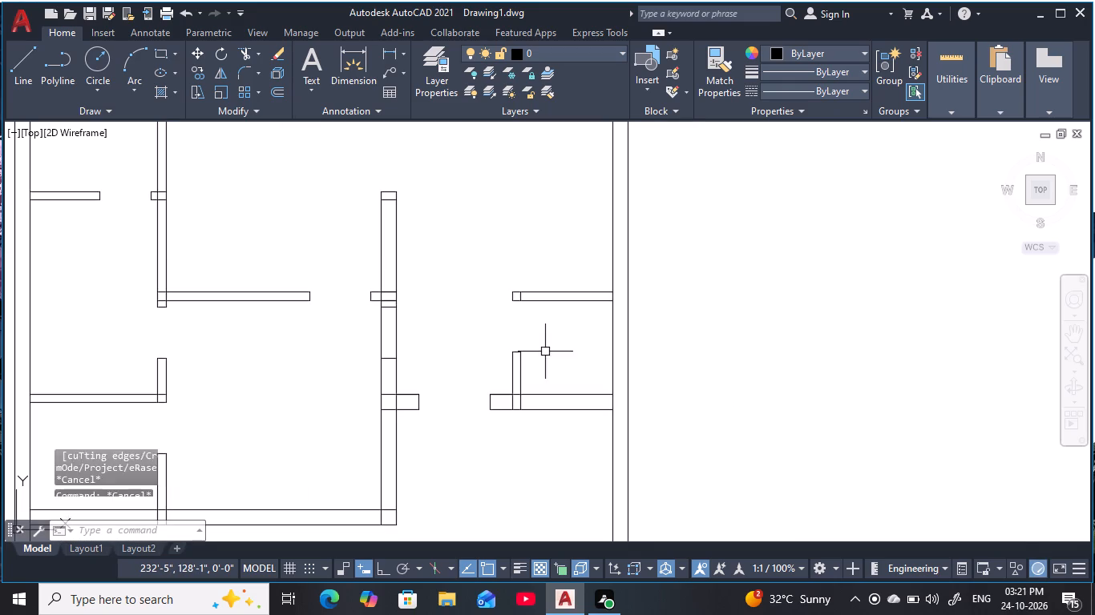
key("Escape")
key("Escape")
key("Escape")
key("Escape")
Measure the vertical distance from the bottom-left rooms' lower wall to the inner line of the bottom outer wall with a linear dimension.
scroll(540, 349, "down", 2)
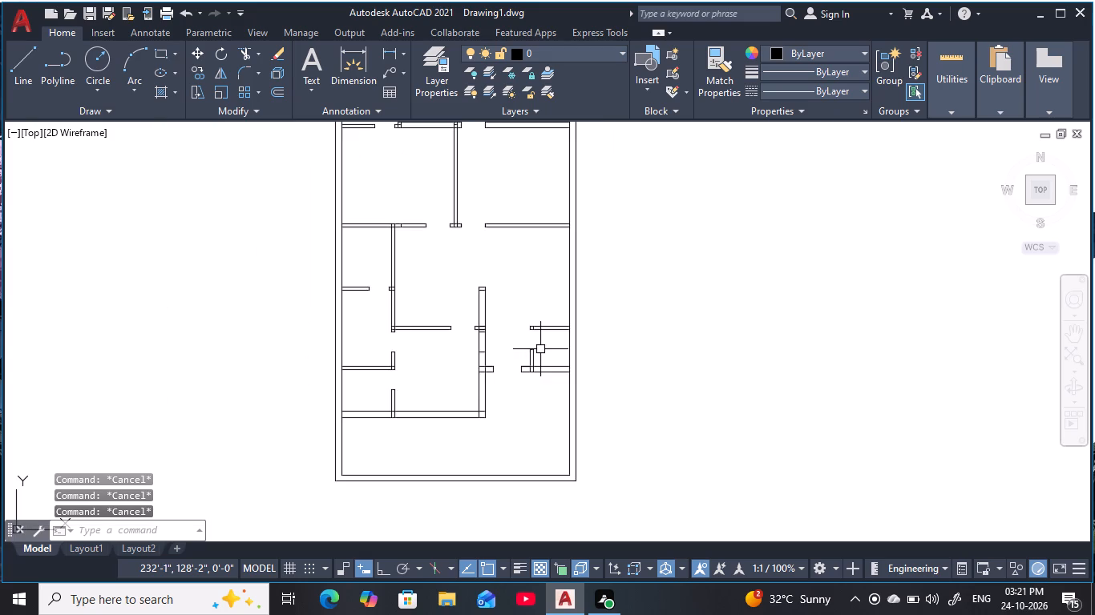
middle_click_drag(540, 349, 543, 303)
scroll(438, 400, "up", 1)
middle_click_drag(438, 398, 483, 387)
key("Escape")
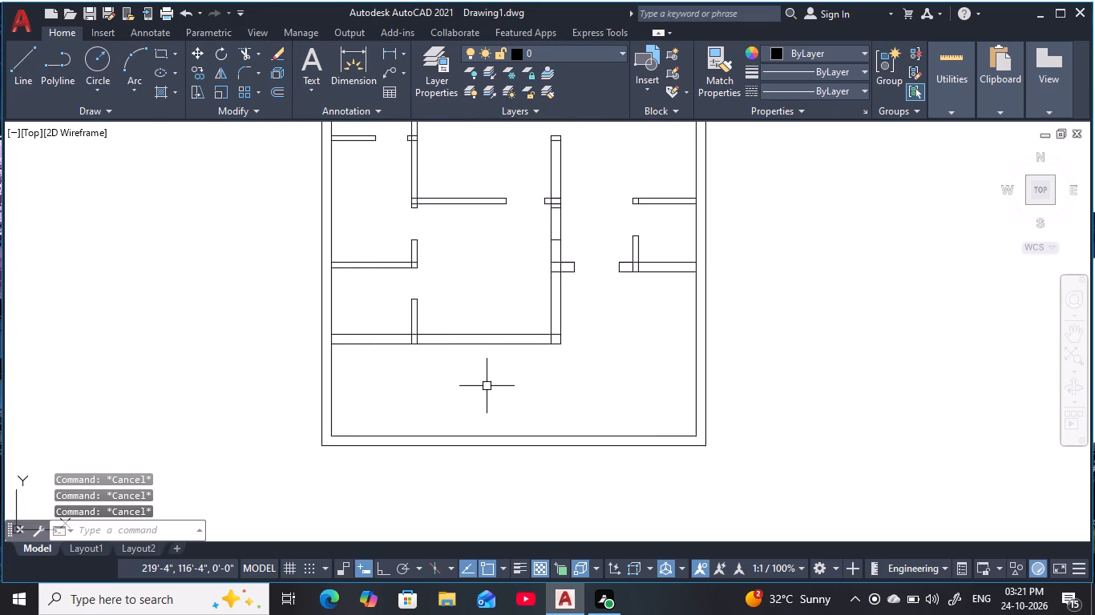
type("dl")
type("i")
key("space")
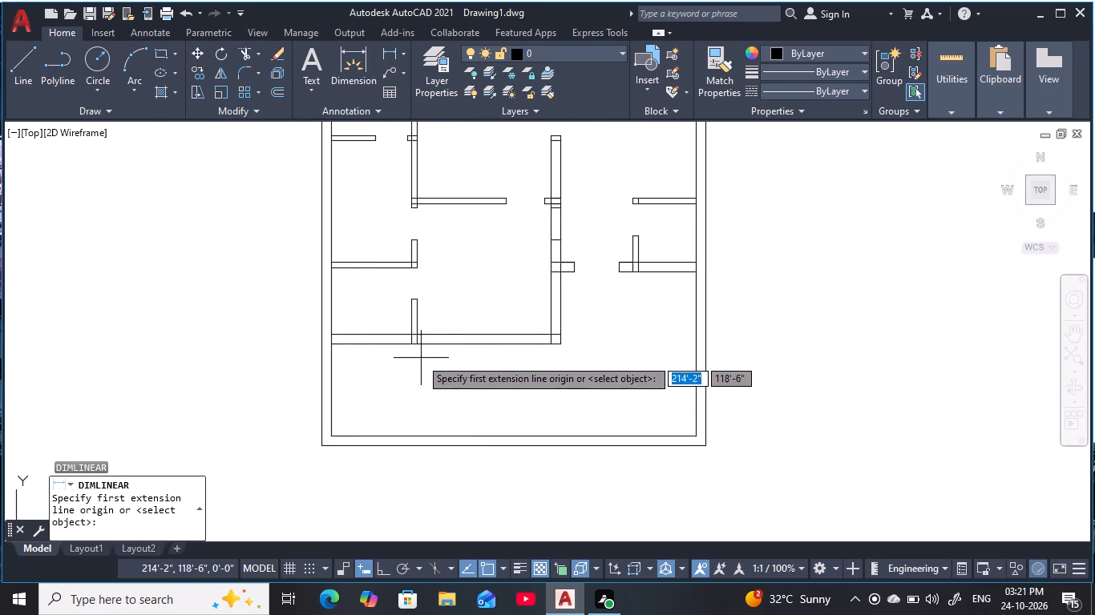
left_click(397, 344)
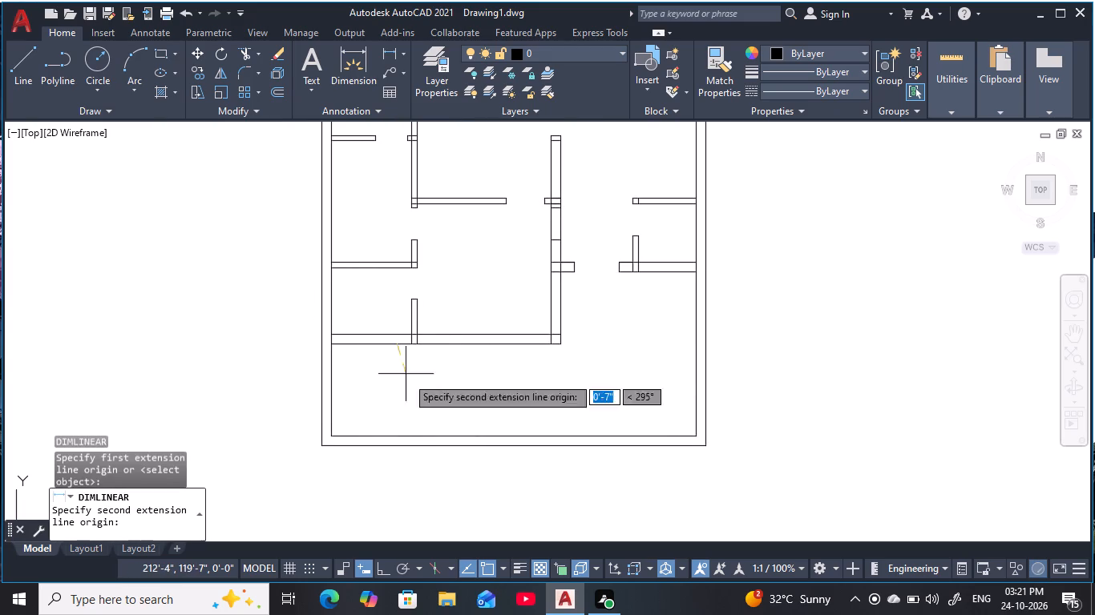
left_click(403, 435)
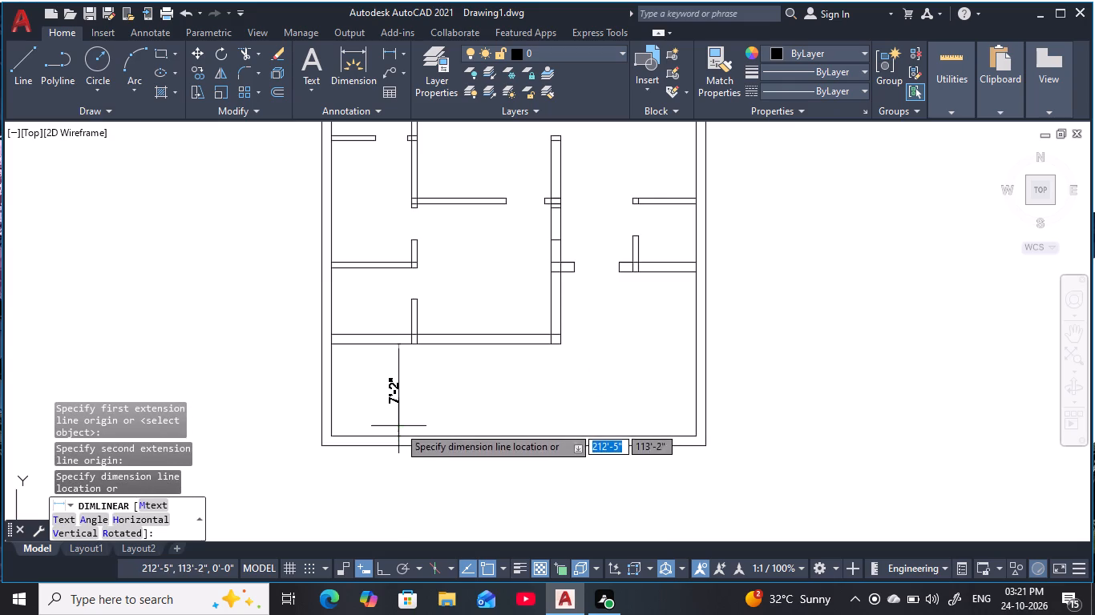
key("Escape")
key("Escape")
key("Escape")
key("Escape")
key("Escape")
key("Escape")
key("Escape")
key("Escape")
key("Escape")
key("Escape")
key("Escape")
key("Escape")
key("Escape")
key("Escape")
key("Escape")
key("Escape")
key("Escape")
key("Escape")
key("Escape")
key("Escape")
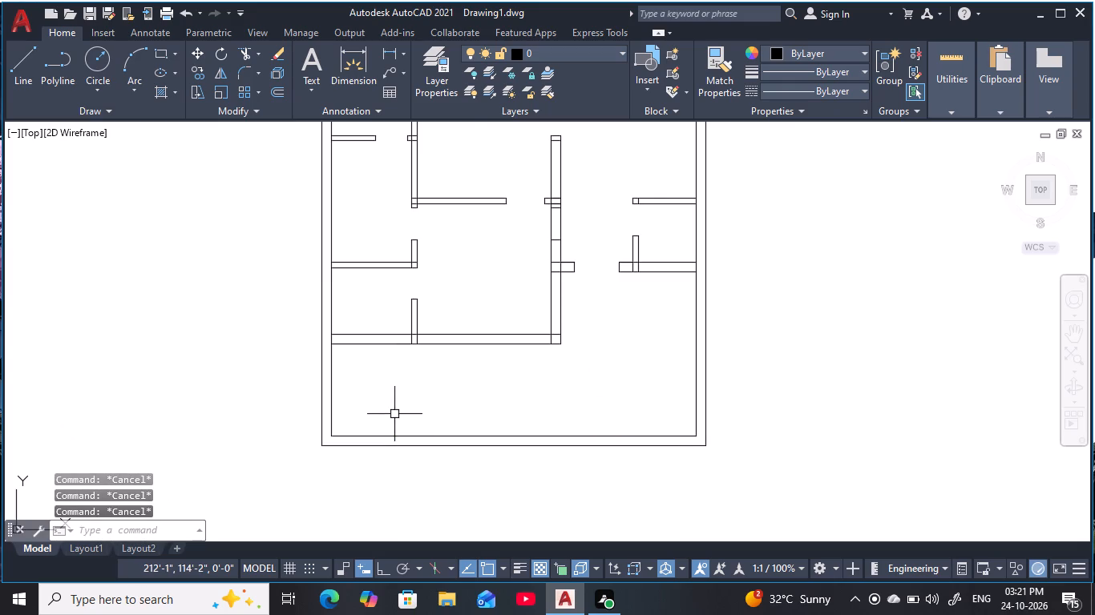
key("Escape")
Look over the floor plan from its upper rooms down to the open area along the bottom outer wall.
scroll(398, 406, "down", 1)
middle_click_drag(401, 421, 406, 468)
middle_click_drag(483, 322, 450, 404)
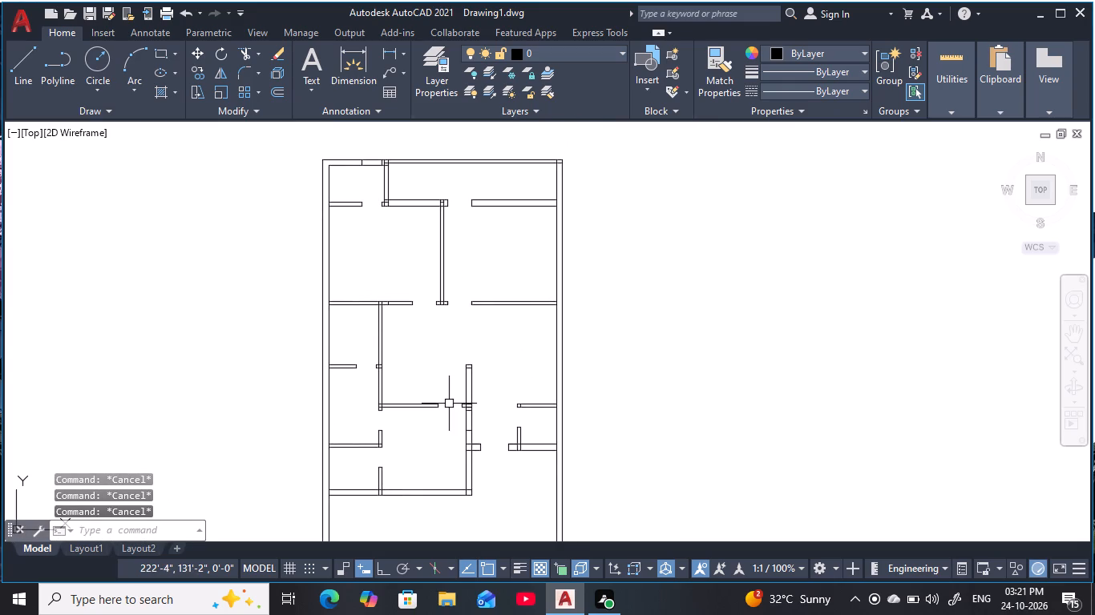
key("Escape")
key("Escape")
key("Escape")
key("Escape")
middle_click_drag(515, 480, 526, 381)
middle_click_drag(531, 441, 525, 429)
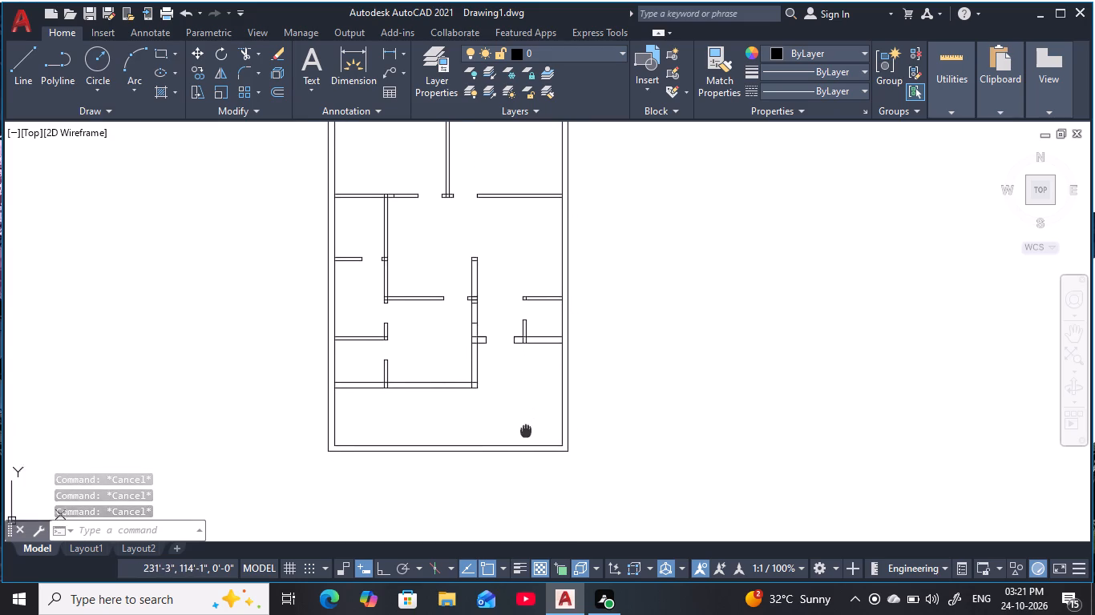
middle_click_drag(525, 429, 518, 418)
key("Escape")
key("Escape")
key("Escape")
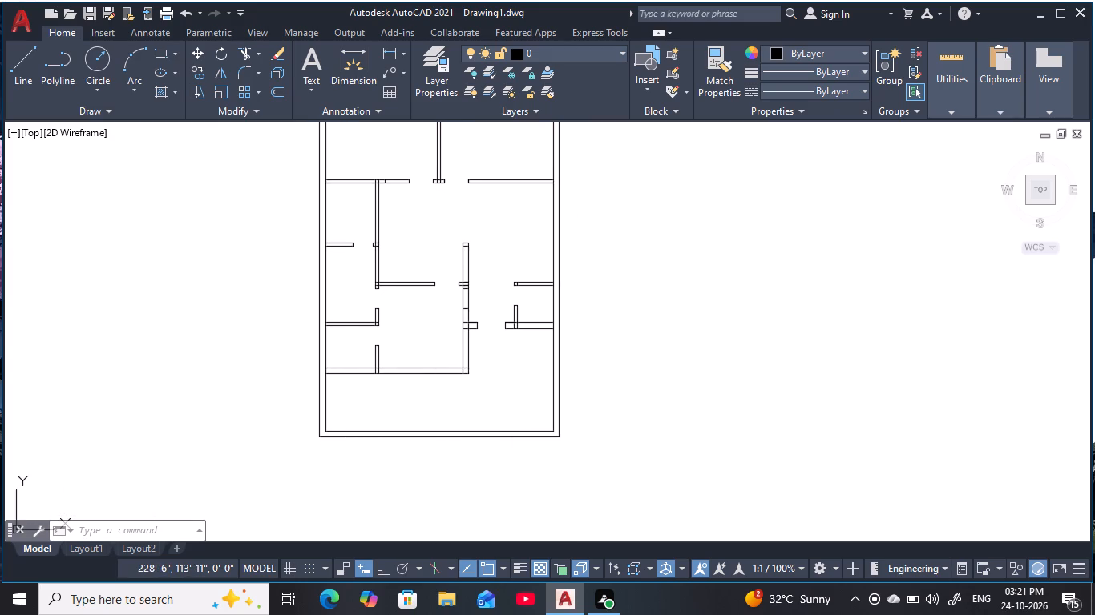
middle_click_drag(493, 415, 464, 412)
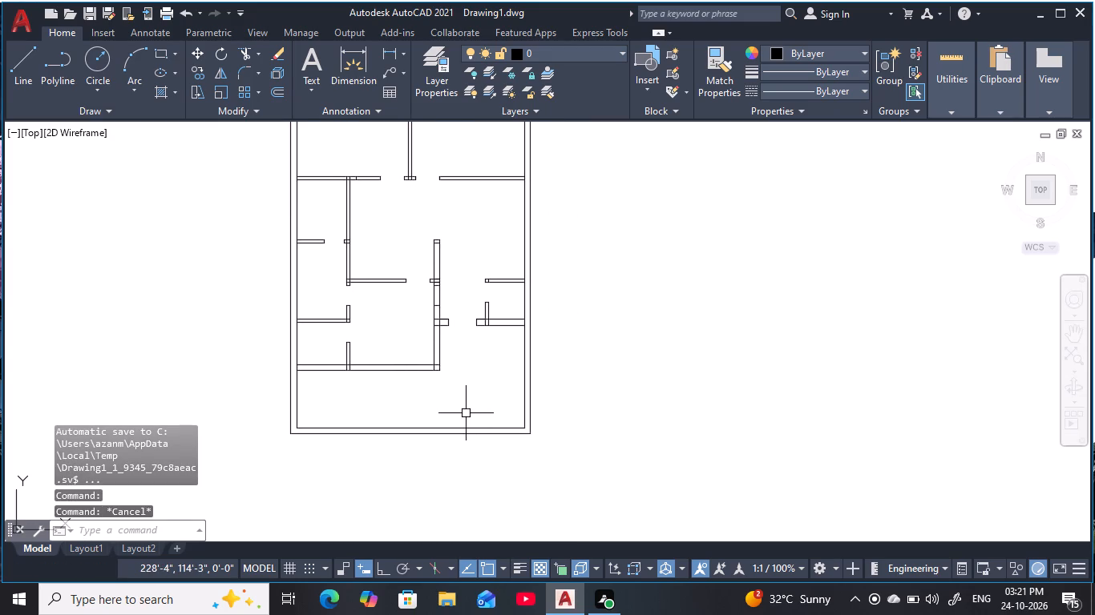
key("Escape")
key("Escape")
key("Escape")
Offset the inner line of the right outer wall 1'8" to the left.
middle_click_drag(499, 419, 471, 408)
scroll(484, 419, "up", 1)
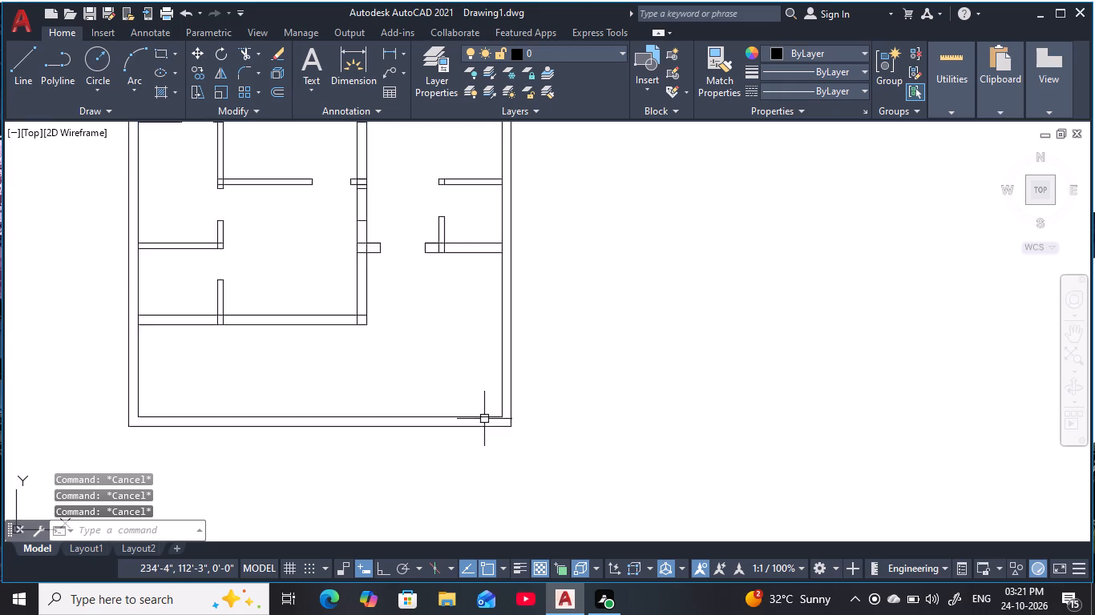
scroll(484, 419, "up", 1)
middle_click(484, 419)
key("Escape")
key("Escape")
type("o 1")
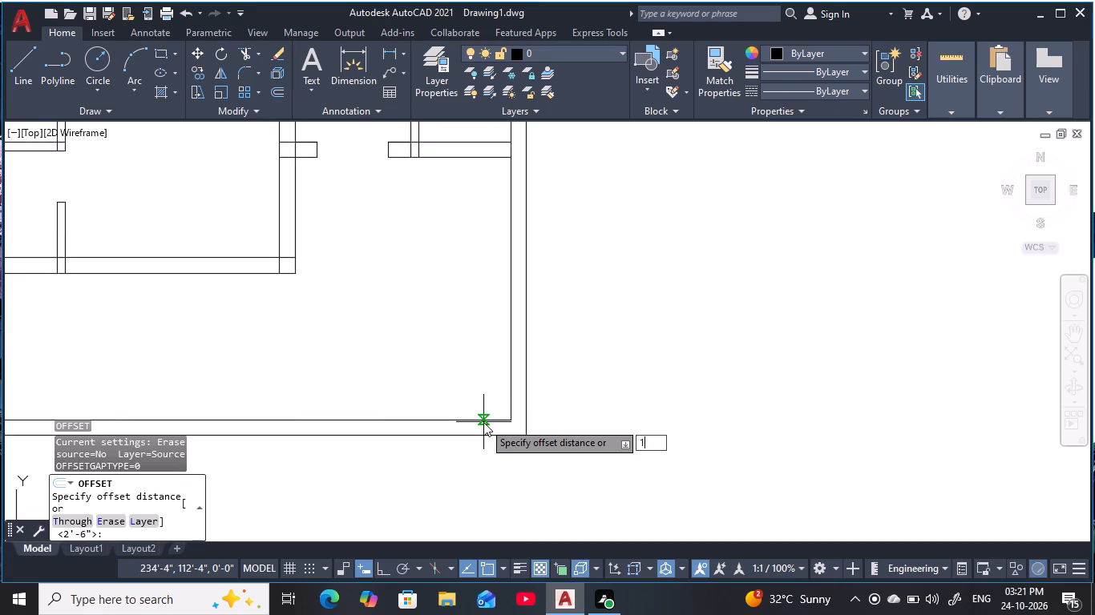
key("apostrophe")
type("8")
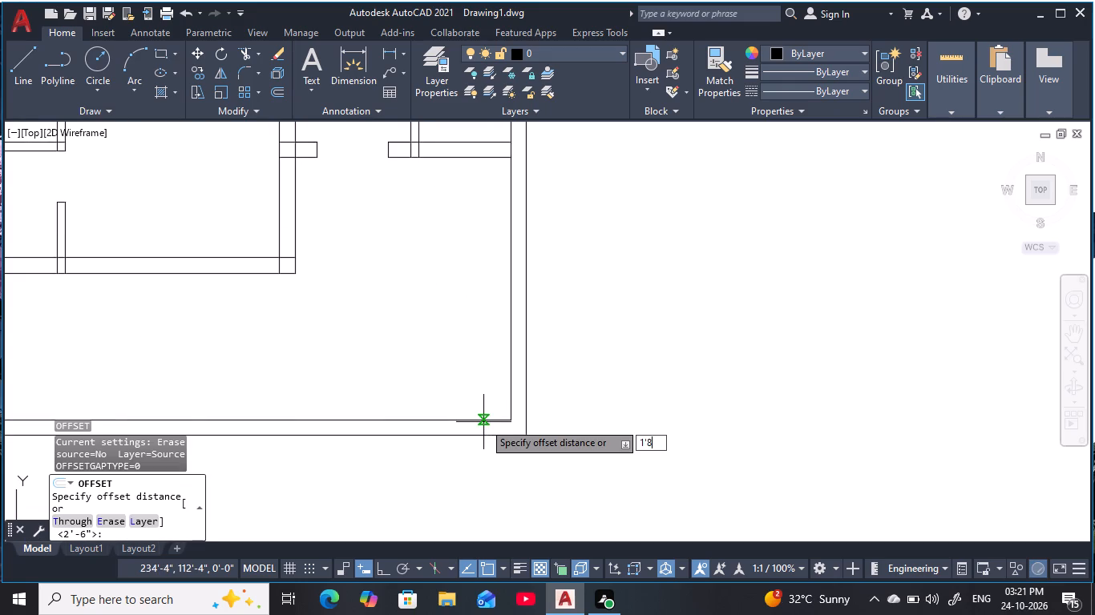
key("space")
left_click(507, 403)
left_click(407, 396)
key("Escape")
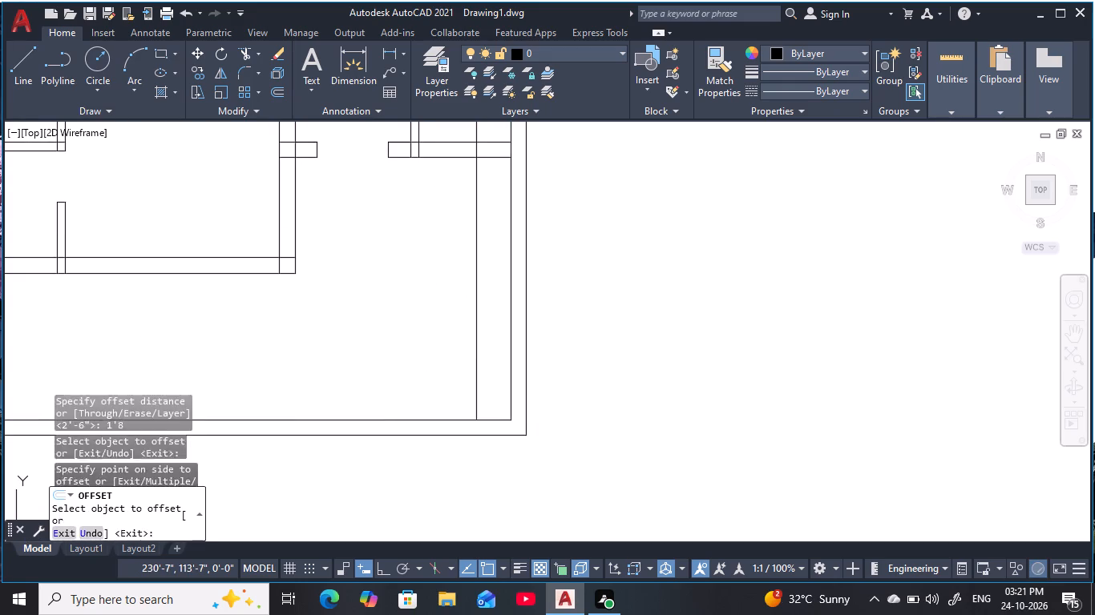
key("Escape")
key("Escape")
key("Escape")
key("Escape")
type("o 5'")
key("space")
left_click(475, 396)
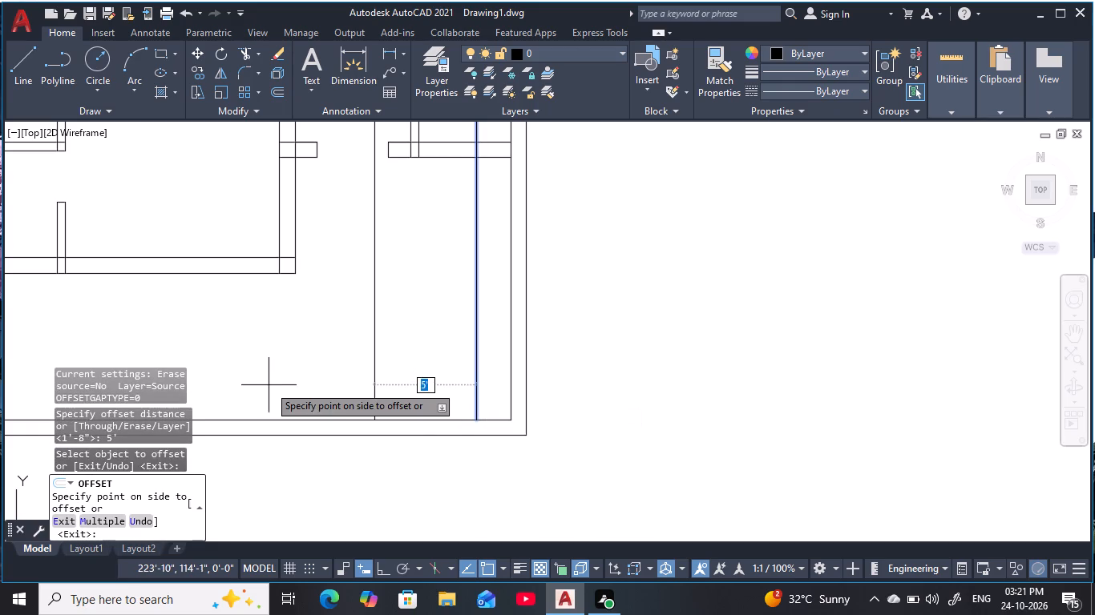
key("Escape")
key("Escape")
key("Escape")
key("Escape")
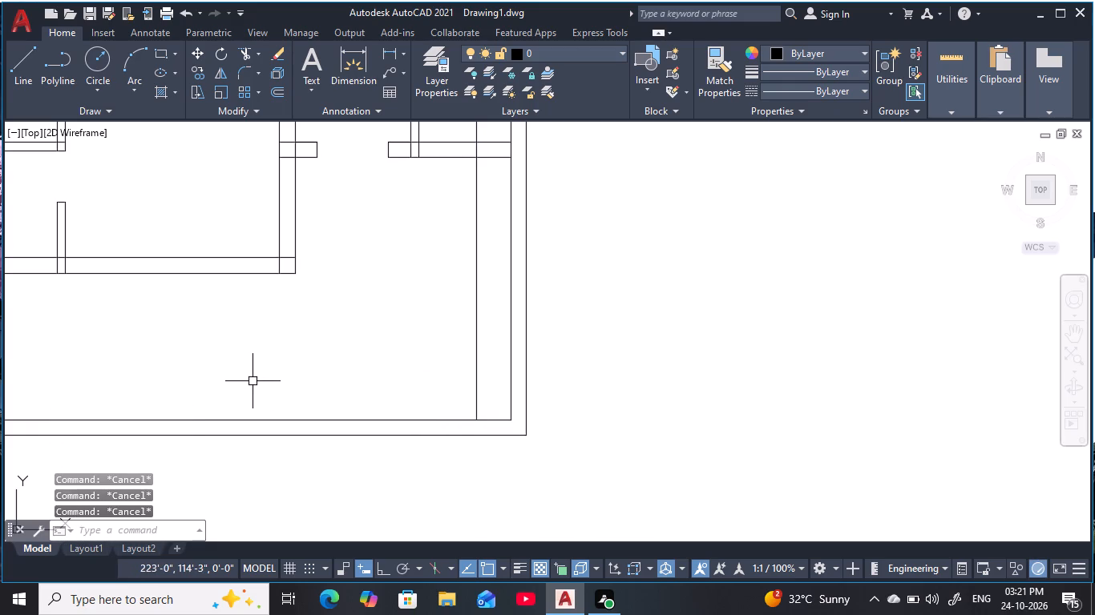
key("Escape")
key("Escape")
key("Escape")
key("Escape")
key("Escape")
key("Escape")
Offset the right line of the long vertical interior wall above the bottom open area 1'8" to the right.
key("o")
key("space")
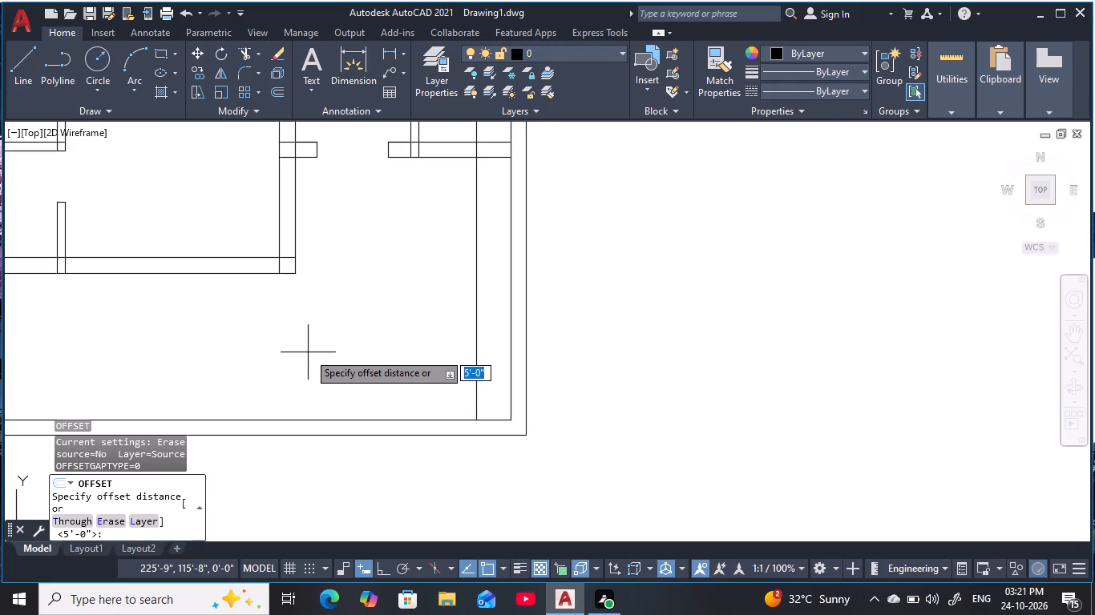
key("1")
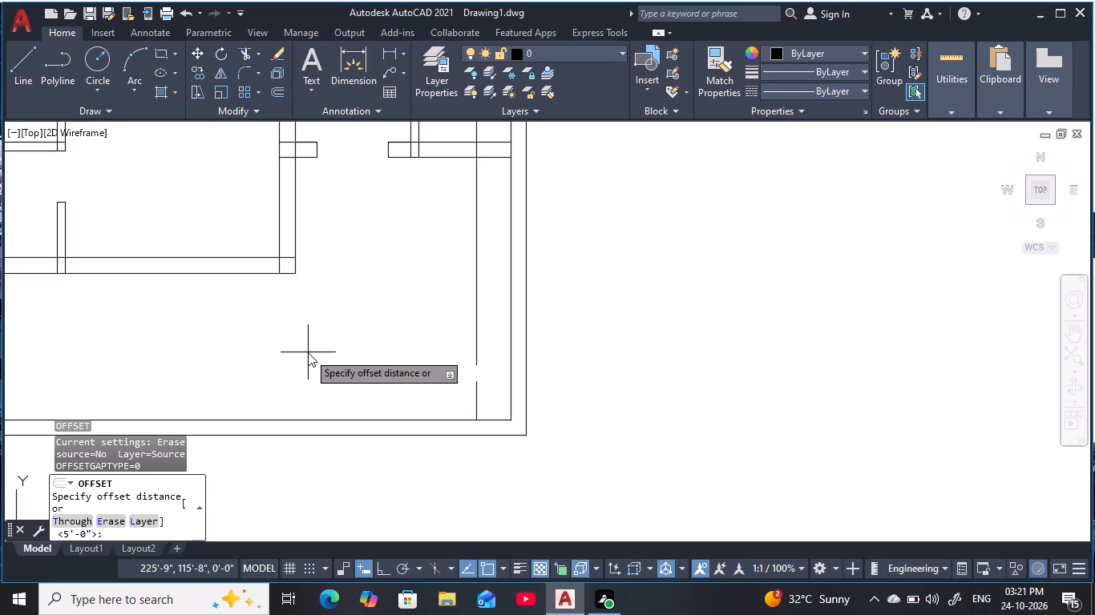
key("apostrophe")
type("8")
key("space")
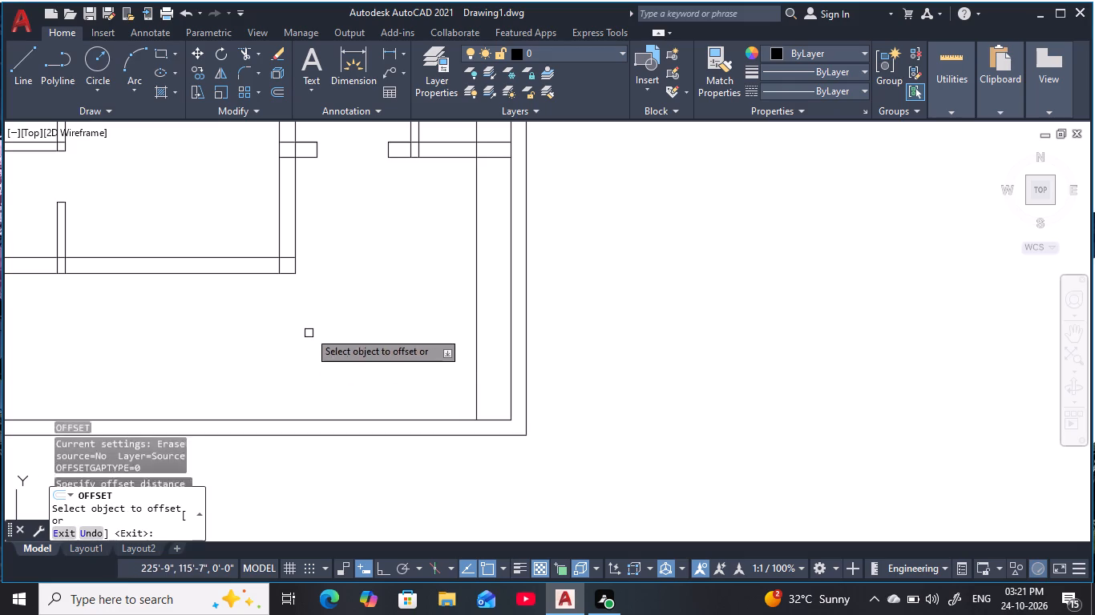
left_click(298, 243)
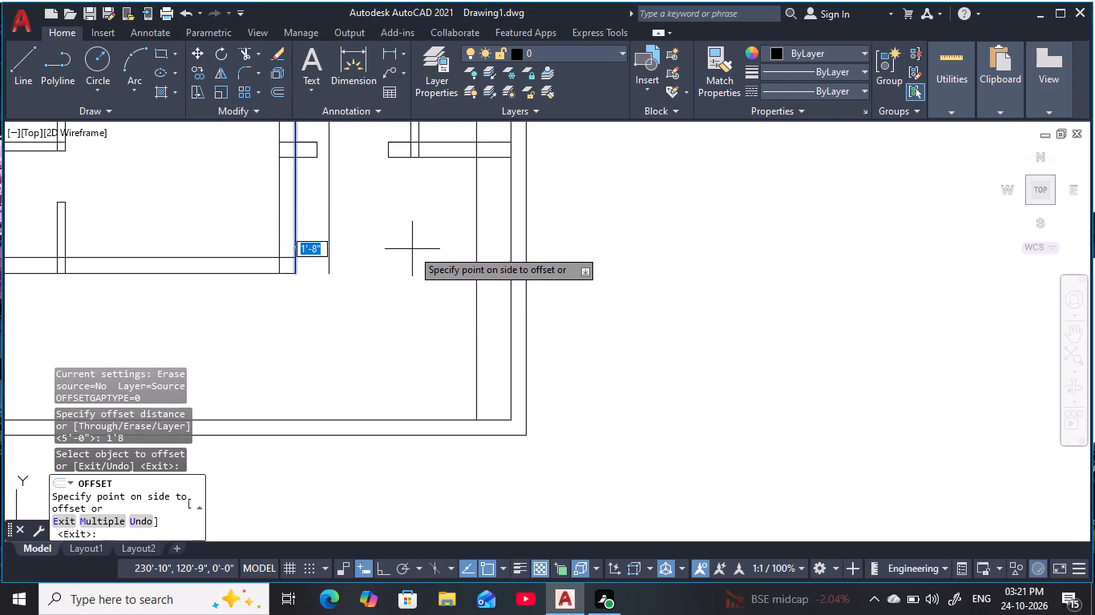
scroll(412, 249, "down", 2)
middle_click_drag(413, 253, 418, 309)
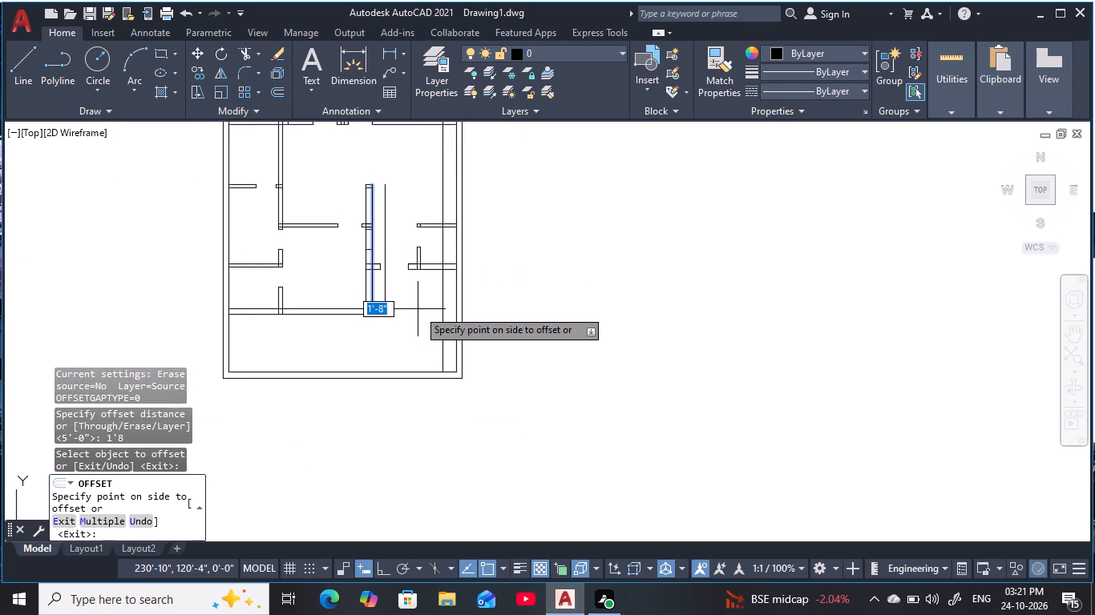
left_click(438, 313)
key("Escape")
key("Escape")
key("Escape")
Extend both vertical guides down to the outer line of the bottom outer wall.
type("ex")
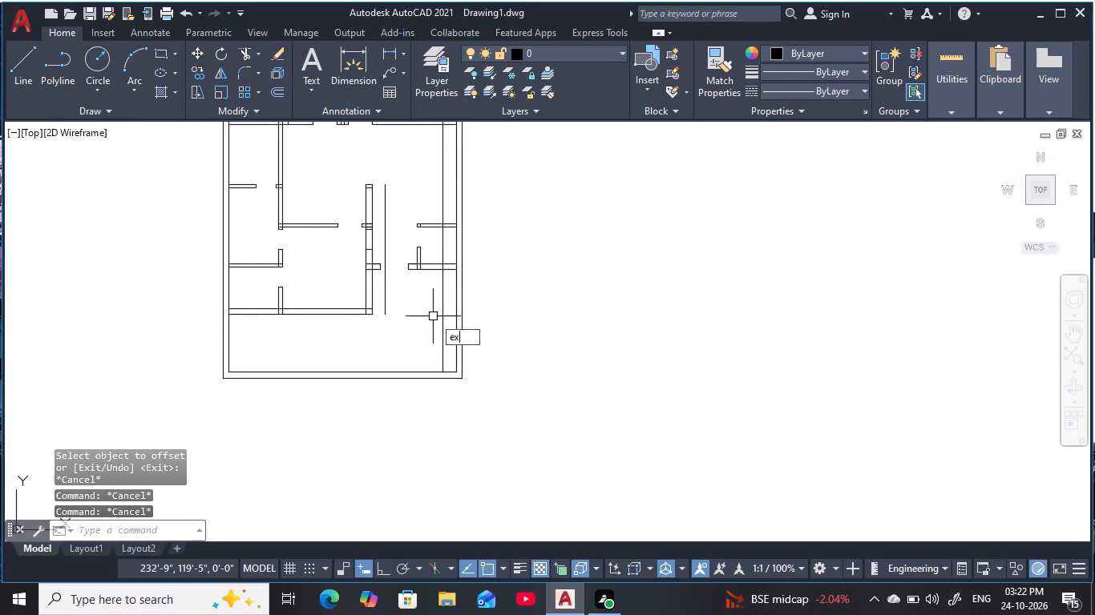
key("space")
left_click(386, 307)
key("Escape")
key("Escape")
key("Escape")
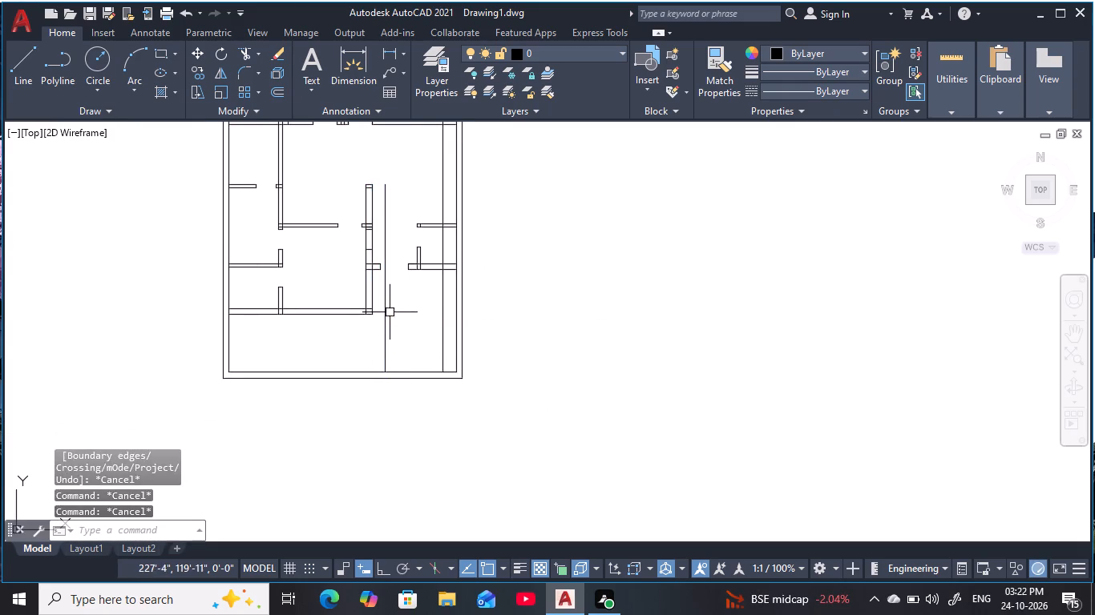
key("Escape")
key("Escape")
type("ex")
key("space")
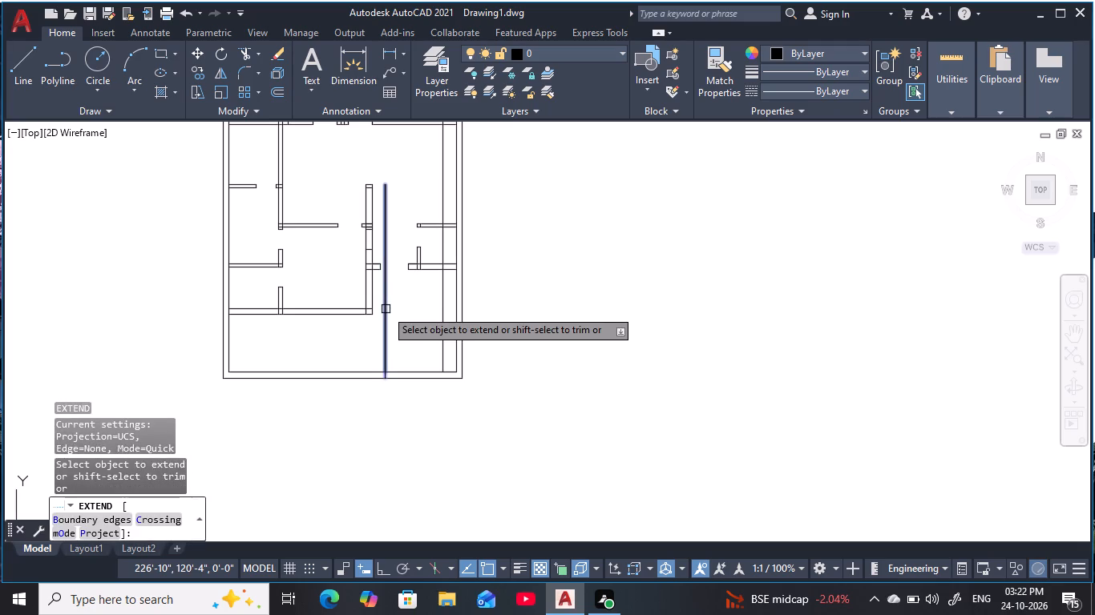
left_click(386, 310)
left_click(444, 348)
key("Escape")
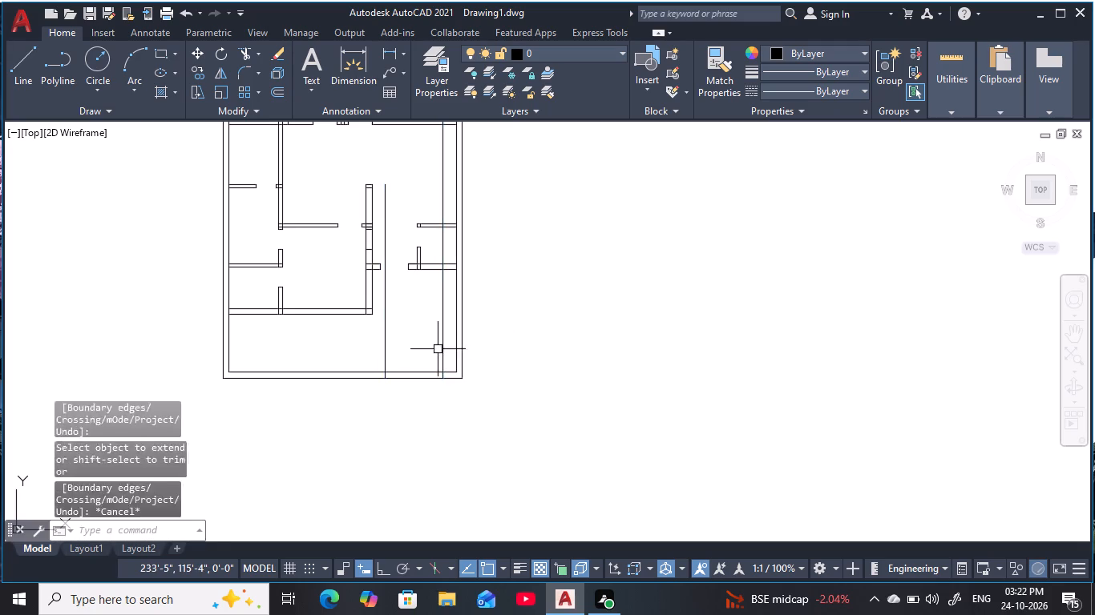
key("Escape")
key("Escape")
key("Escape")
Trim both vertical guides above the bottom outer wall and erase the leftover upper piece, keeping only the segments within the wall thickness.
type("tr")
key("space")
left_click(421, 348)
left_click(358, 360)
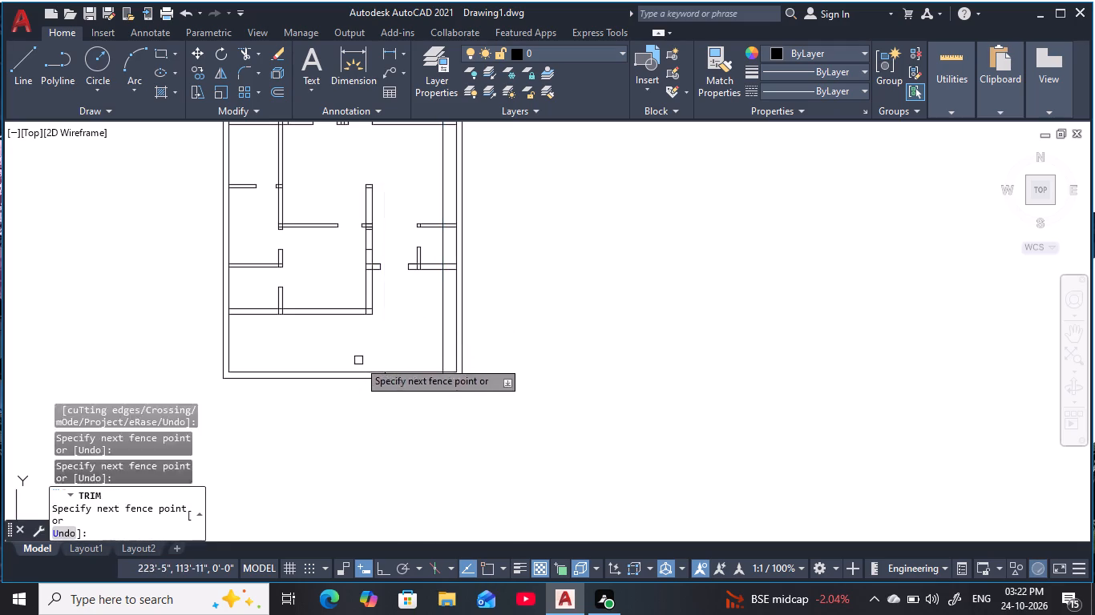
left_click(444, 343)
key("Escape")
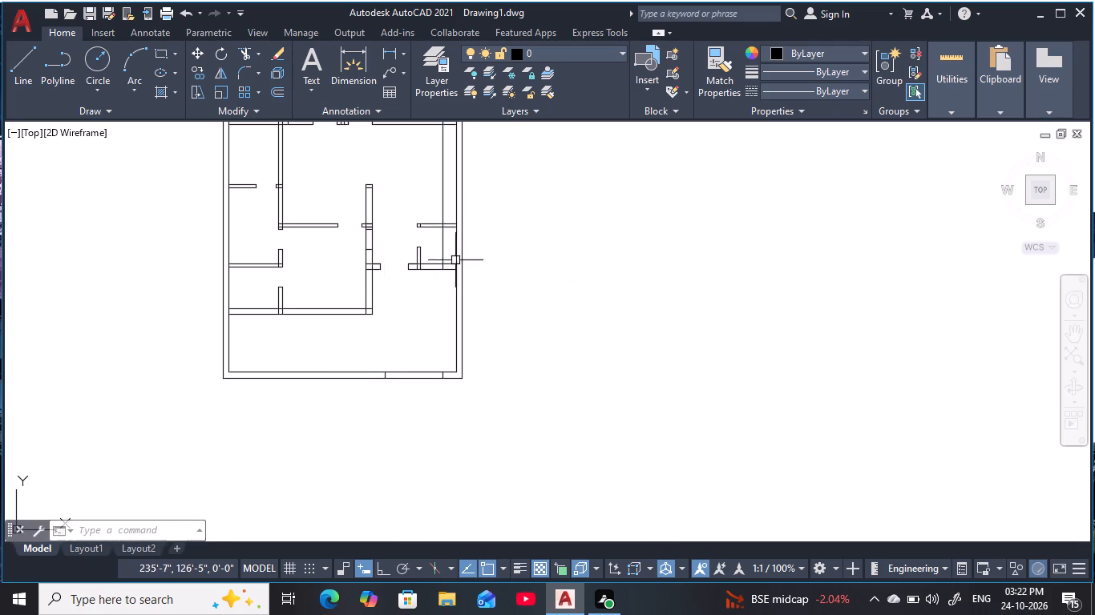
key("Escape")
key("Escape")
left_click(446, 255)
type("e")
key("space")
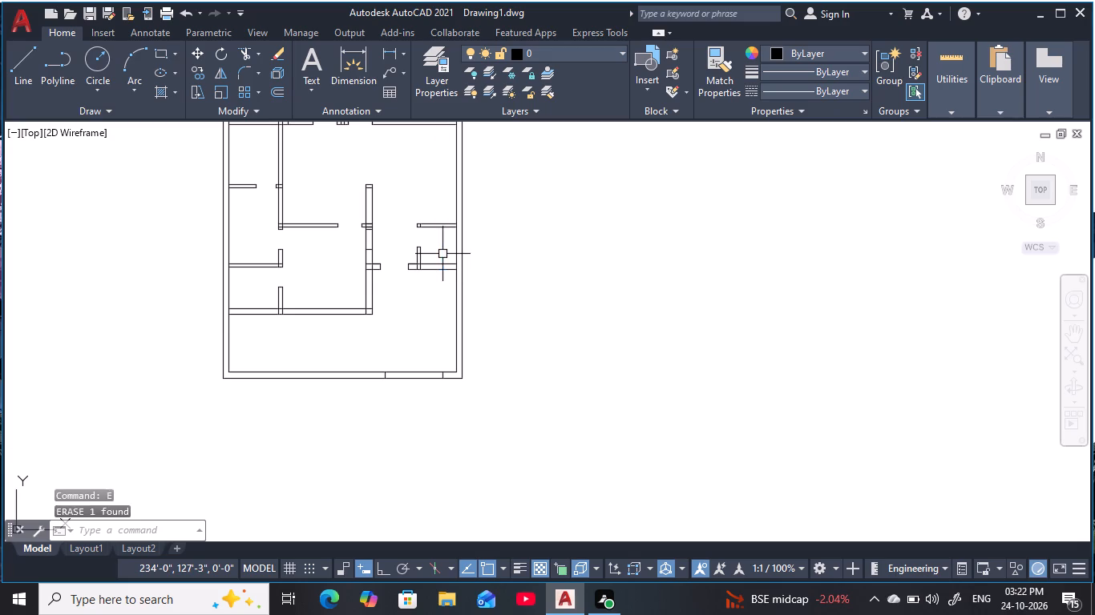
key("Escape")
key("Escape")
Trim the two bottom outer wall lines between the short vertical jambs to cut the opening.
middle_click_drag(437, 320, 461, 281)
scroll(430, 328, "up", 2)
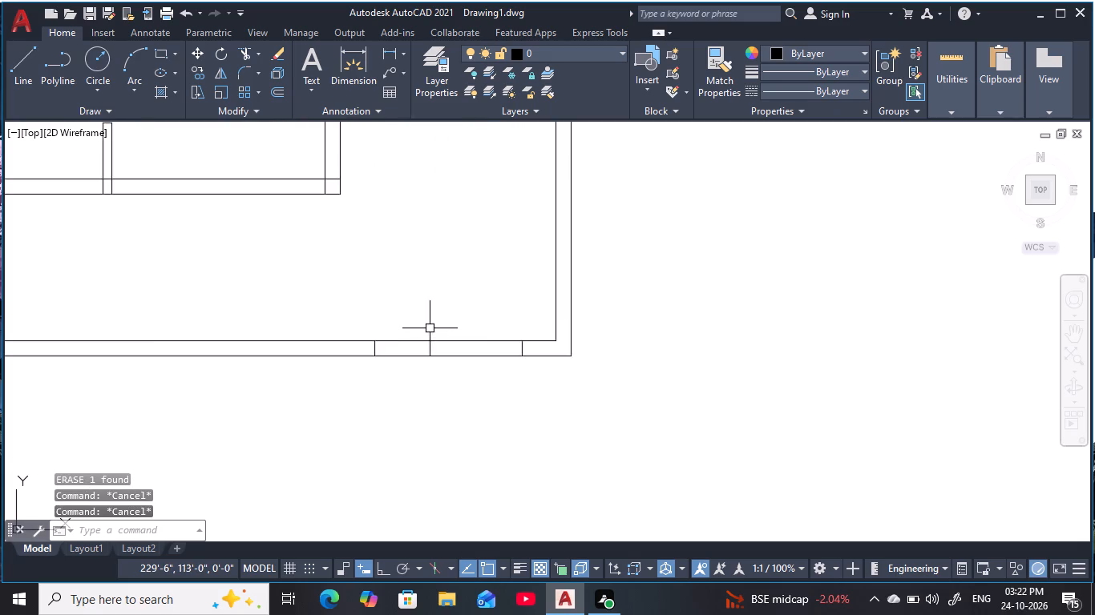
middle_click_drag(430, 328, 393, 328)
key("Escape")
key("Escape")
type("tr")
key("space")
left_click(395, 319)
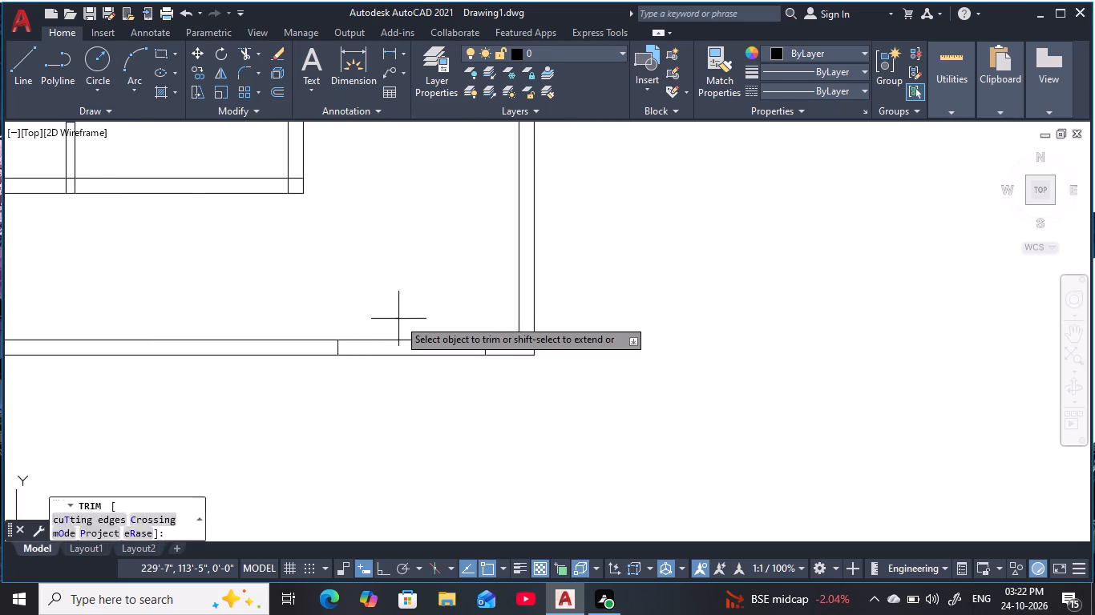
left_click(405, 383)
scroll(414, 347, "down", 2)
middle_click_drag(407, 324, 451, 353)
key("Escape")
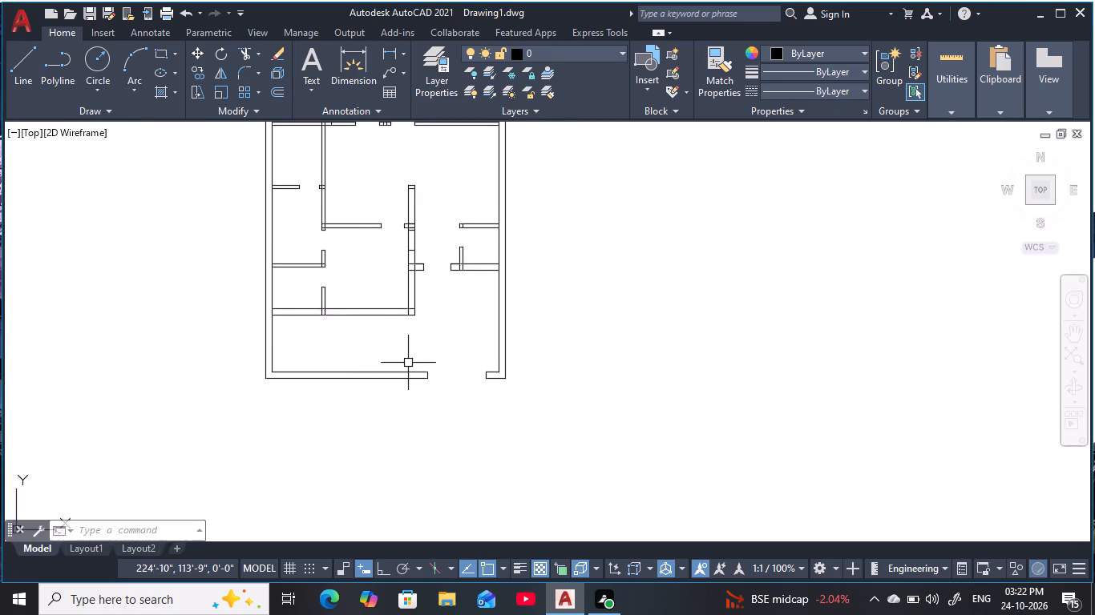
key("Escape")
key("Escape")
key("Escape")
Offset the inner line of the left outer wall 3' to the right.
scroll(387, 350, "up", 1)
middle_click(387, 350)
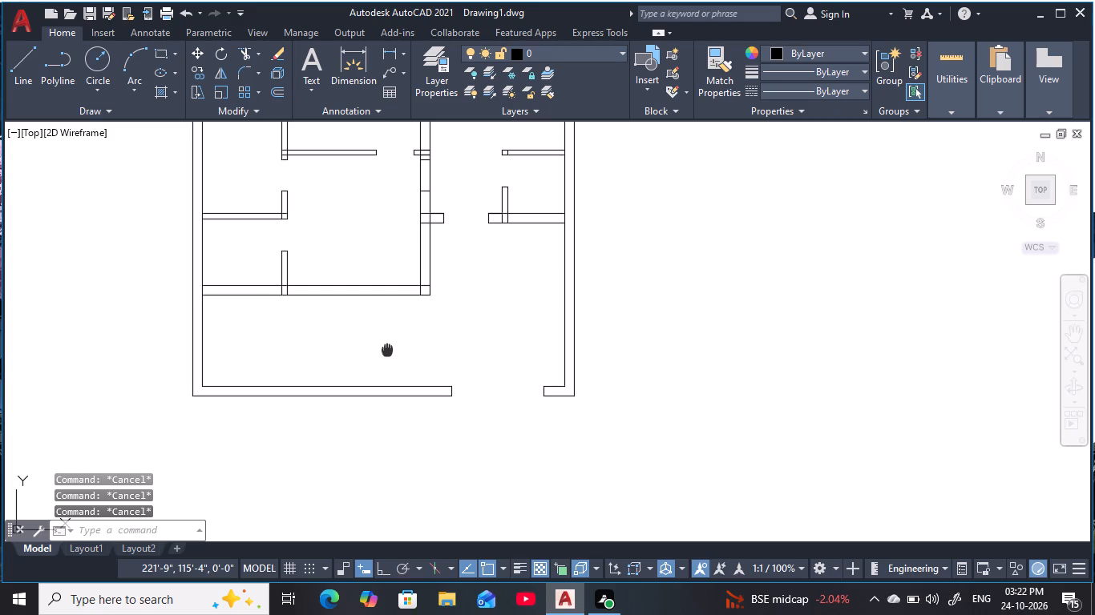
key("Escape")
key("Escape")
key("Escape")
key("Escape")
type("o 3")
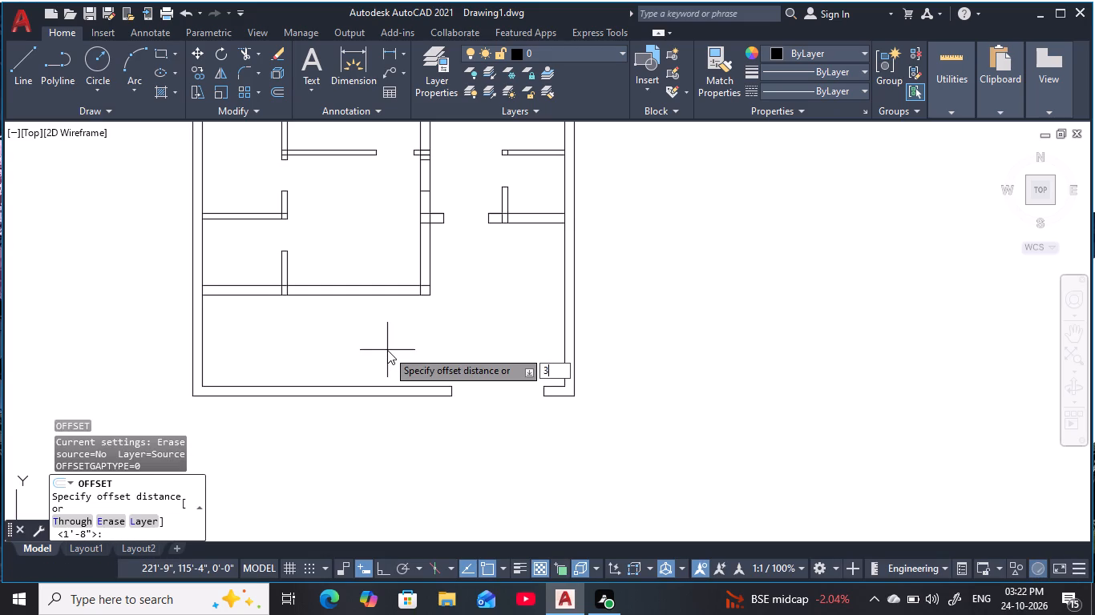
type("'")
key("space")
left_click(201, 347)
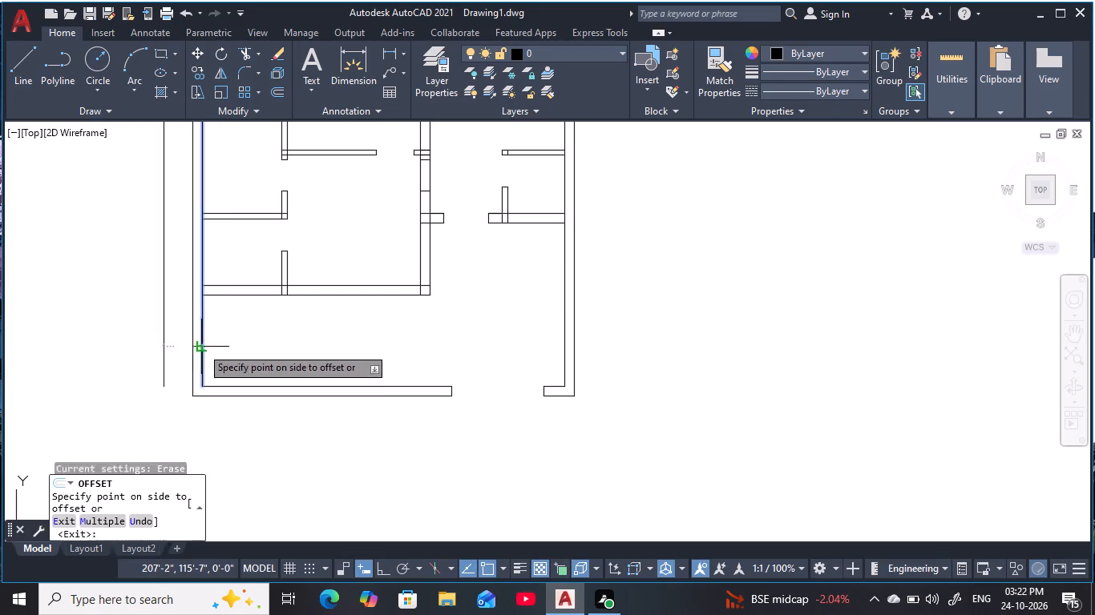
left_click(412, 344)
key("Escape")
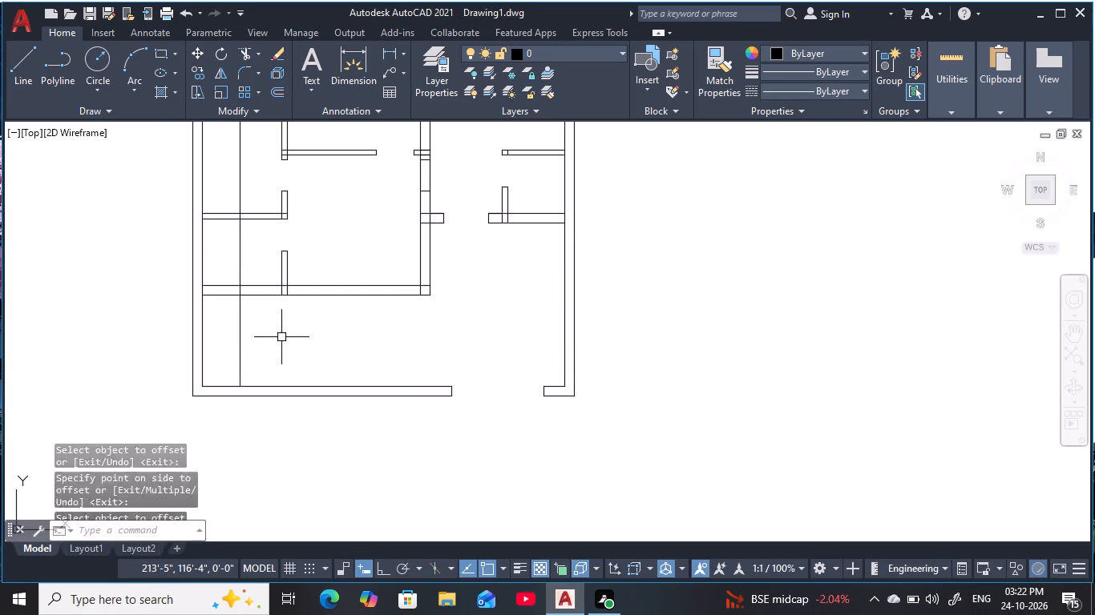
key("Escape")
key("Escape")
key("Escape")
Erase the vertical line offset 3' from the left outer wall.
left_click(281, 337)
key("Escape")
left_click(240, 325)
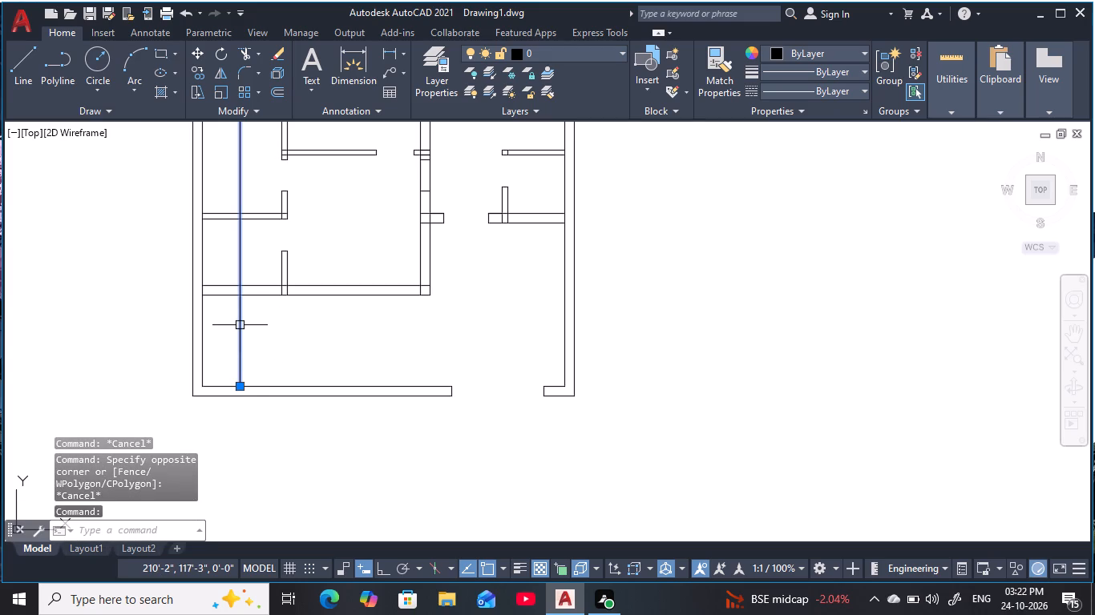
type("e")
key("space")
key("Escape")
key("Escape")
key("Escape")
Offset the inner line of the left outer wall 3'6" to the right.
type("o")
key("space")
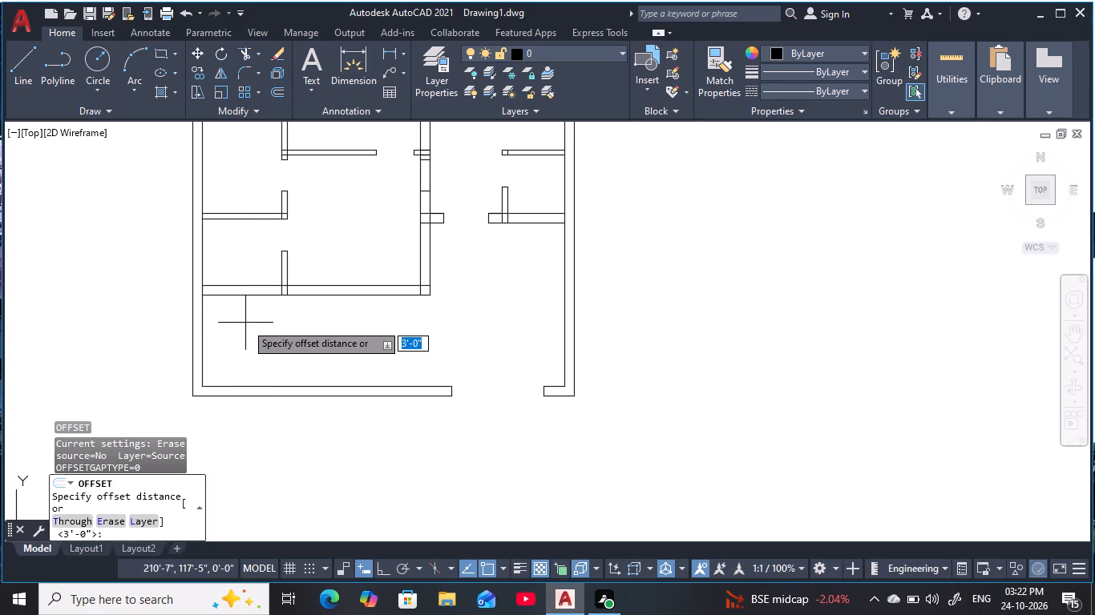
key("3")
type("'6")
key("space")
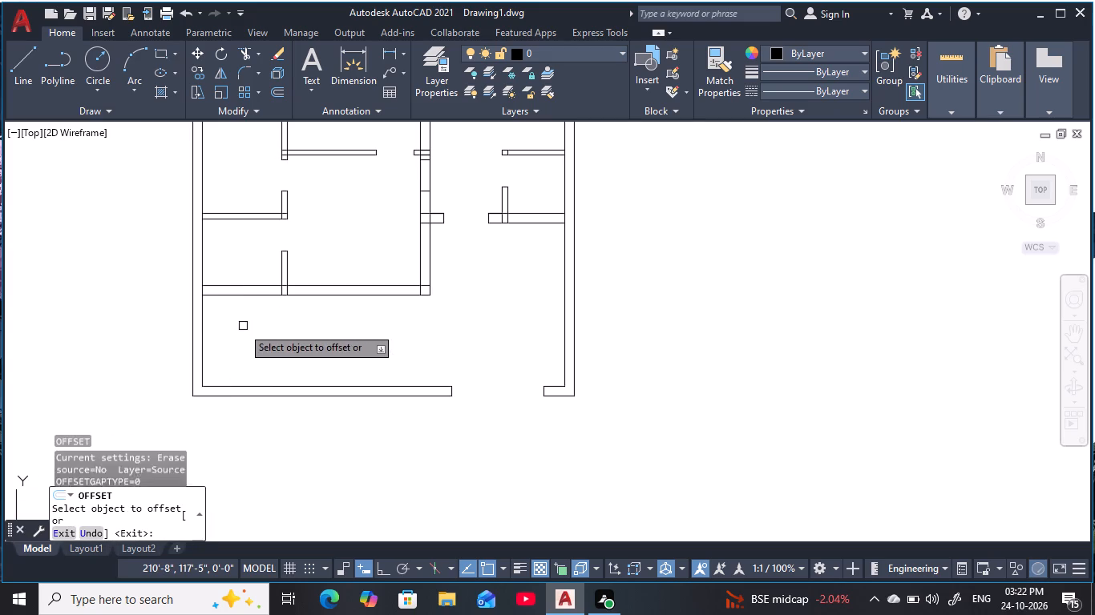
left_click(202, 346)
left_click(398, 347)
key("Escape")
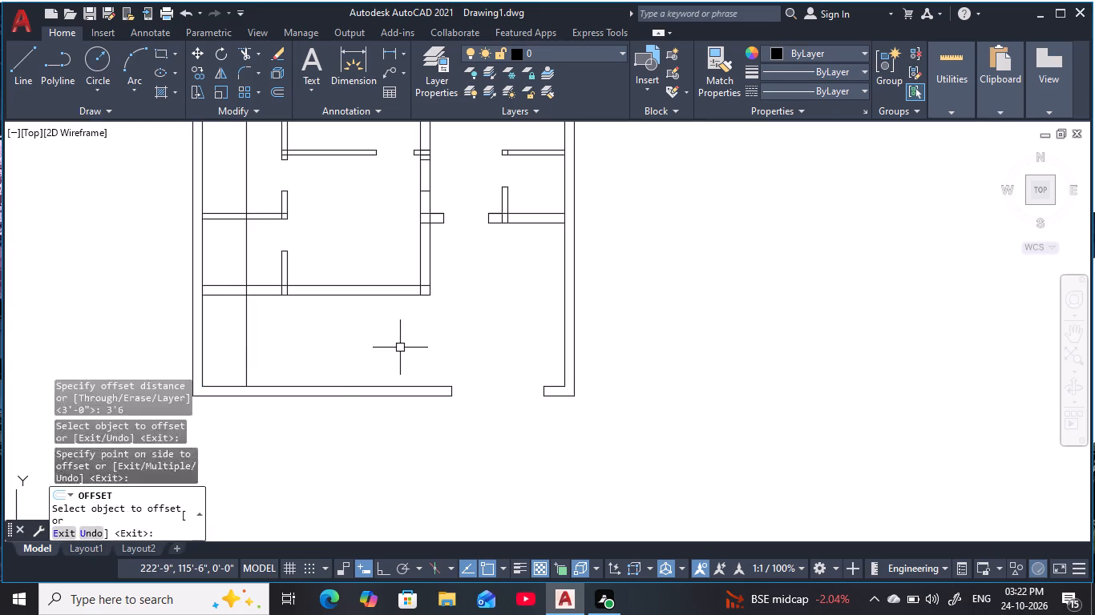
key("Escape")
key("Escape")
key("Escape")
key("Escape")
key("Escape")
Trim the 3'6" offset line inside the lower-left room and erase its remaining piece through the rooms above.
type("tr")
key("space")
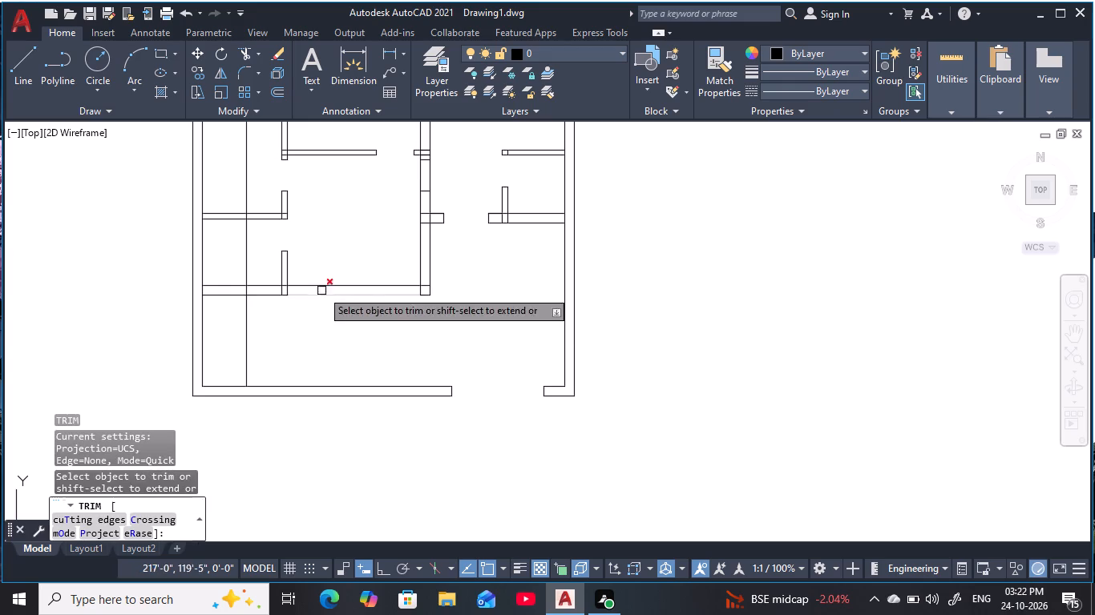
left_click(259, 255)
left_click(227, 258)
middle_click_drag(232, 254, 250, 327)
key("Escape")
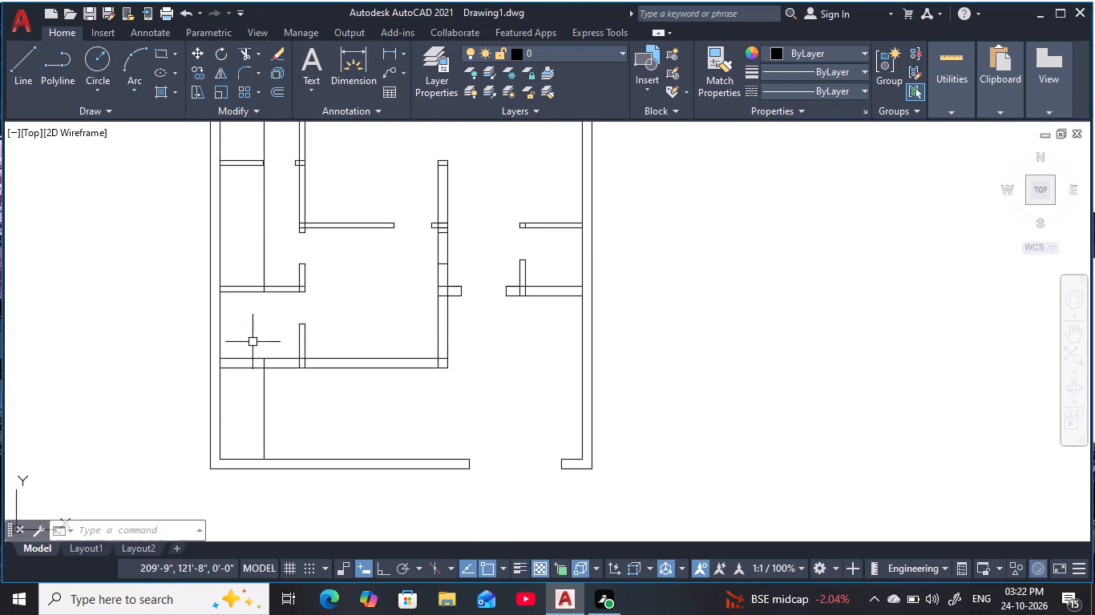
key("Escape")
key("Escape")
key("Escape")
left_click(273, 246)
left_click(257, 243)
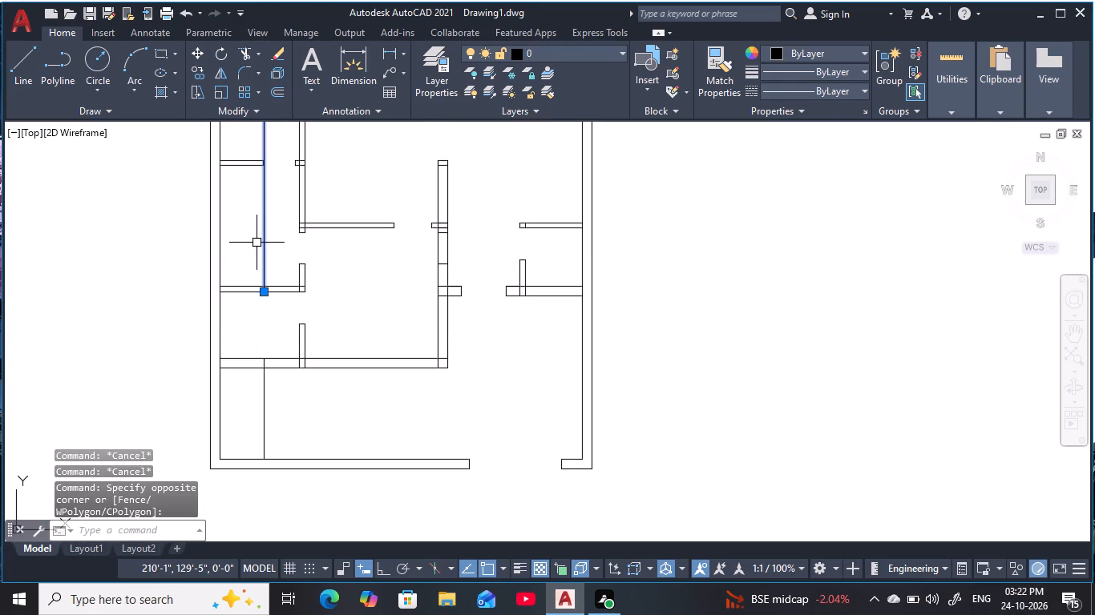
type("e")
key("space")
key("Escape")
key("Escape")
key("Escape")
middle_click_drag(291, 336, 291, 299)
key("Escape")
key("Escape")
key("Escape")
key("Escape")
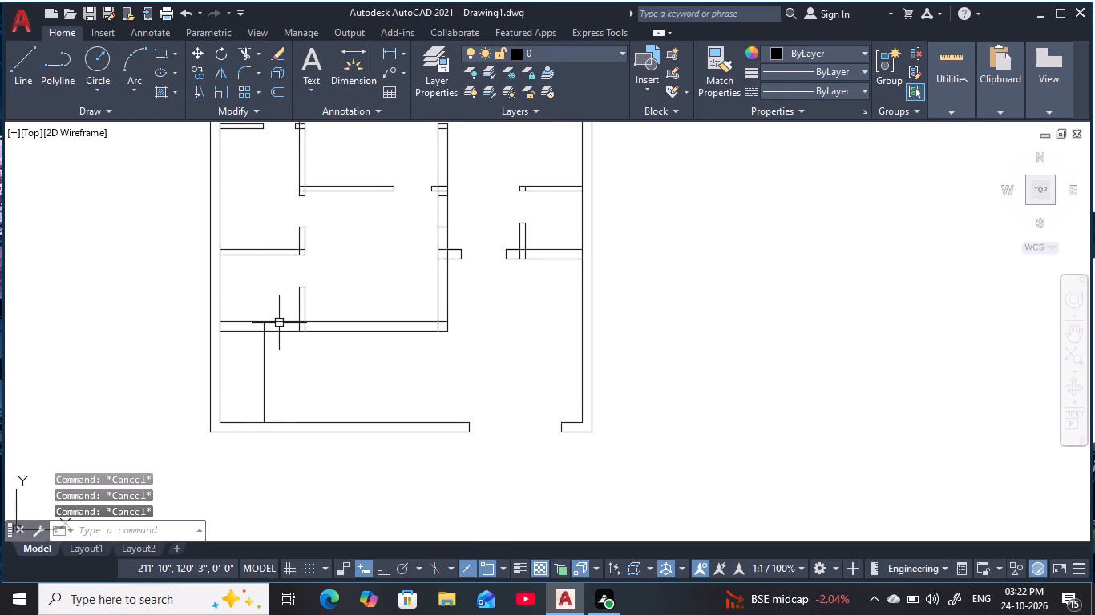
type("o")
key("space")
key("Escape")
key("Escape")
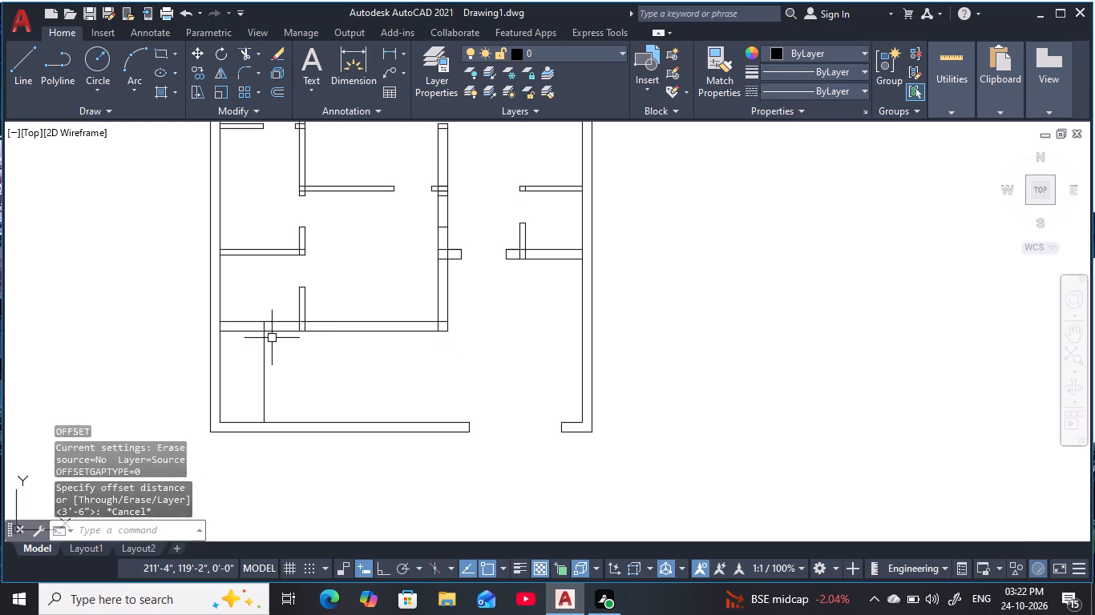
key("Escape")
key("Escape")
Trim the short piece of the offset line lying within the horizontal wall above the bottom open area.
type("tr")
key("space")
scroll(259, 325, "up", 4)
left_click(318, 334)
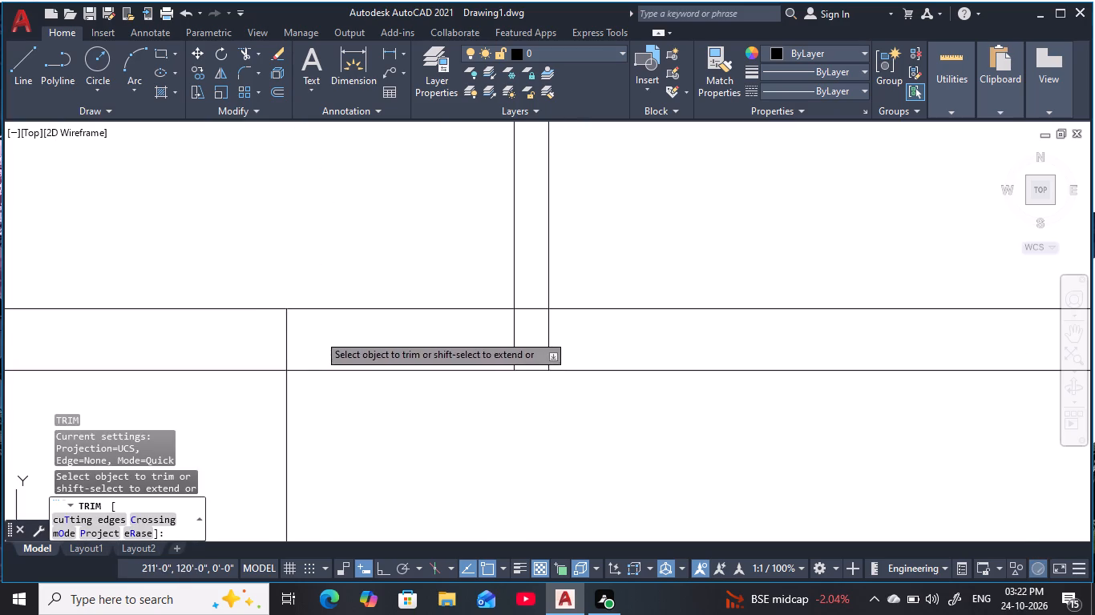
left_click(259, 334)
key("Escape")
scroll(330, 389, "down", 3)
middle_click_drag(331, 398, 331, 287)
key("Escape")
key("Escape")
Start another offset for the wall lines in the lower-left part of the open area.
middle_click_drag(341, 338, 292, 335)
key("Escape")
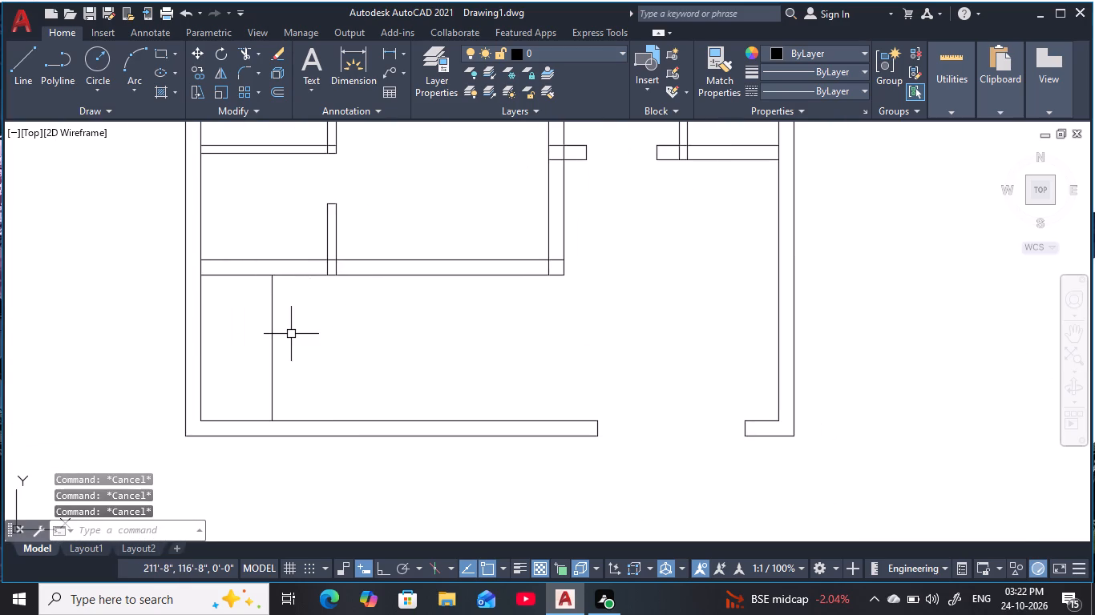
key("Escape")
key("Escape")
key("o")
key("space")
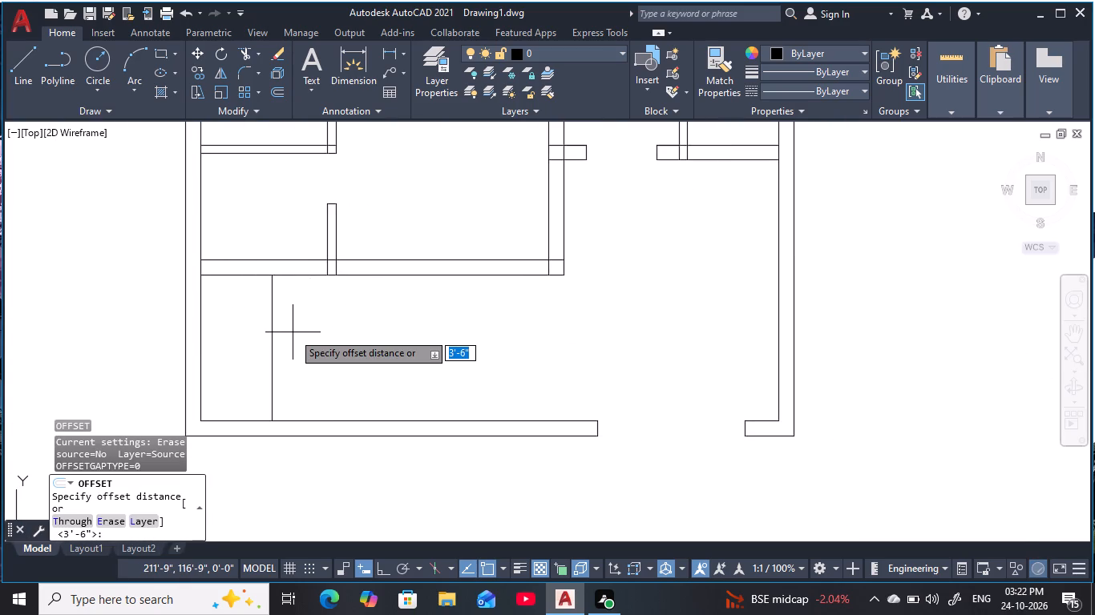
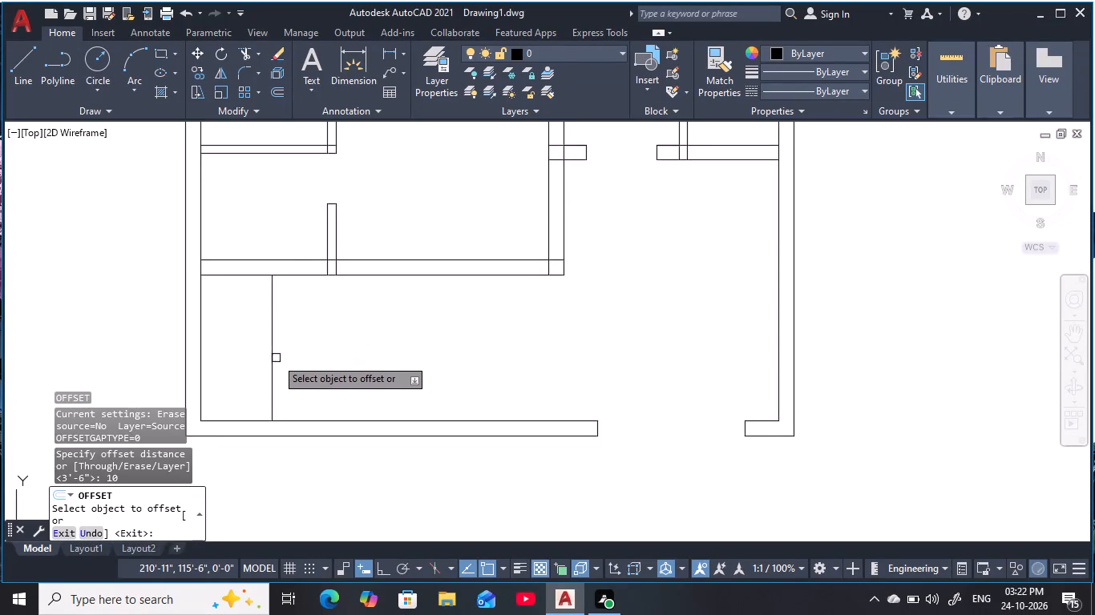
Offset the vertical line in the bottom open area repeatedly to the right, making thirteen copies at 10" spacing.
left_click(274, 359)
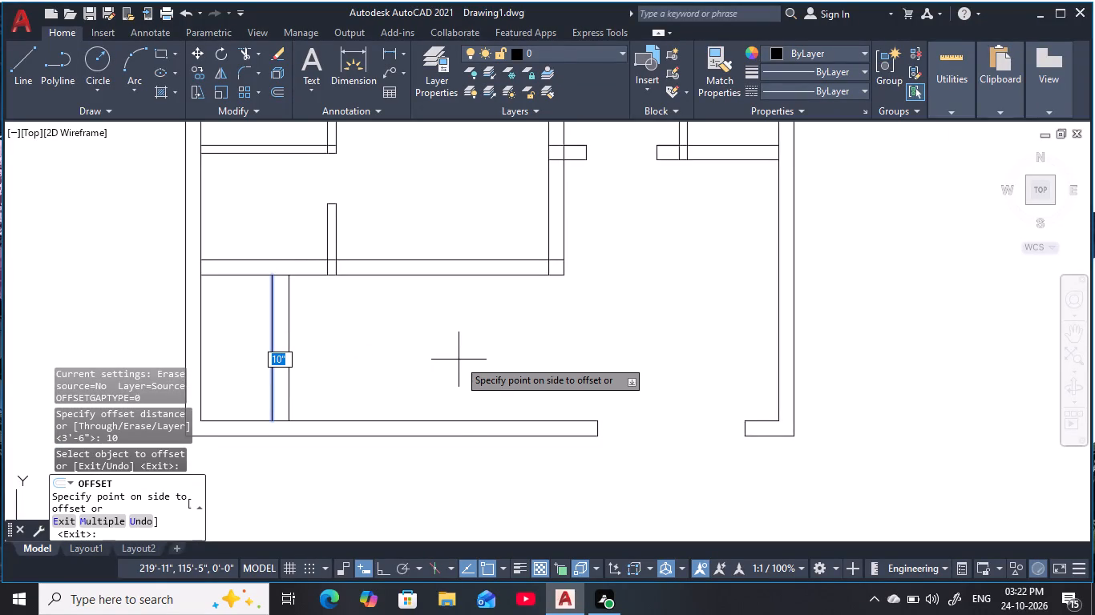
type("m")
key("space")
left_click(459, 360)
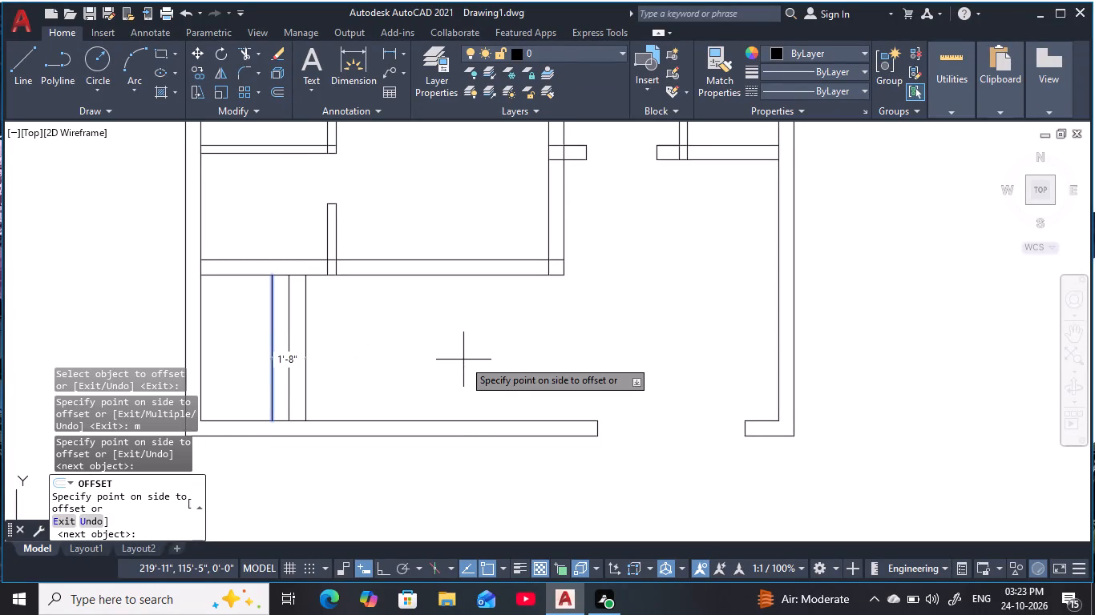
left_click(463, 360)
left_click(464, 360)
left_click(464, 360)
left_click(464, 360)
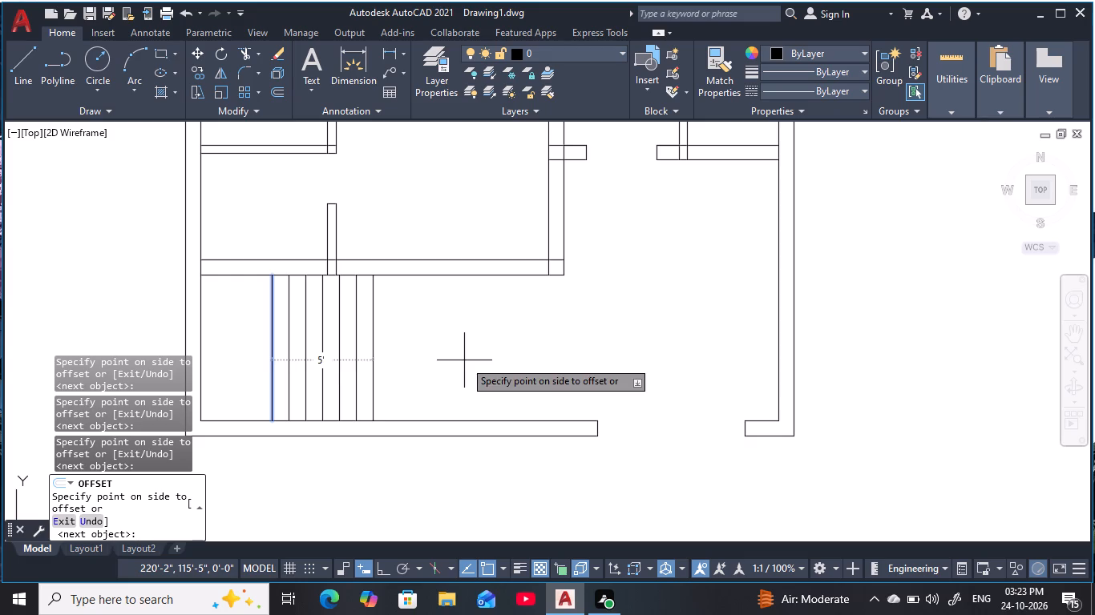
left_click(464, 360)
left_click(464, 360)
left_click(464, 360)
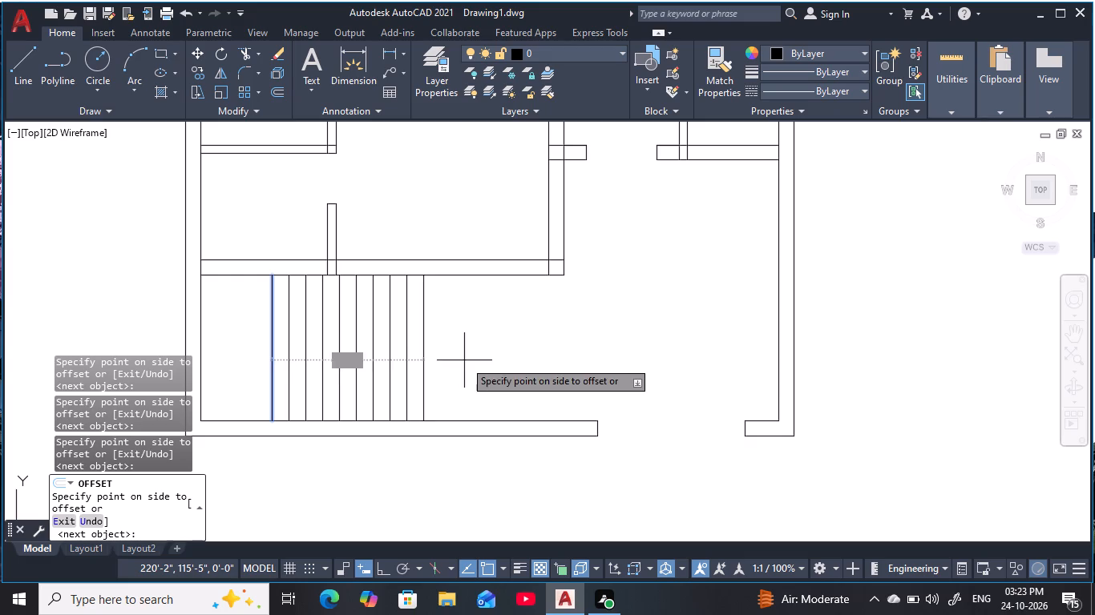
left_click(464, 360)
left_click(463, 357)
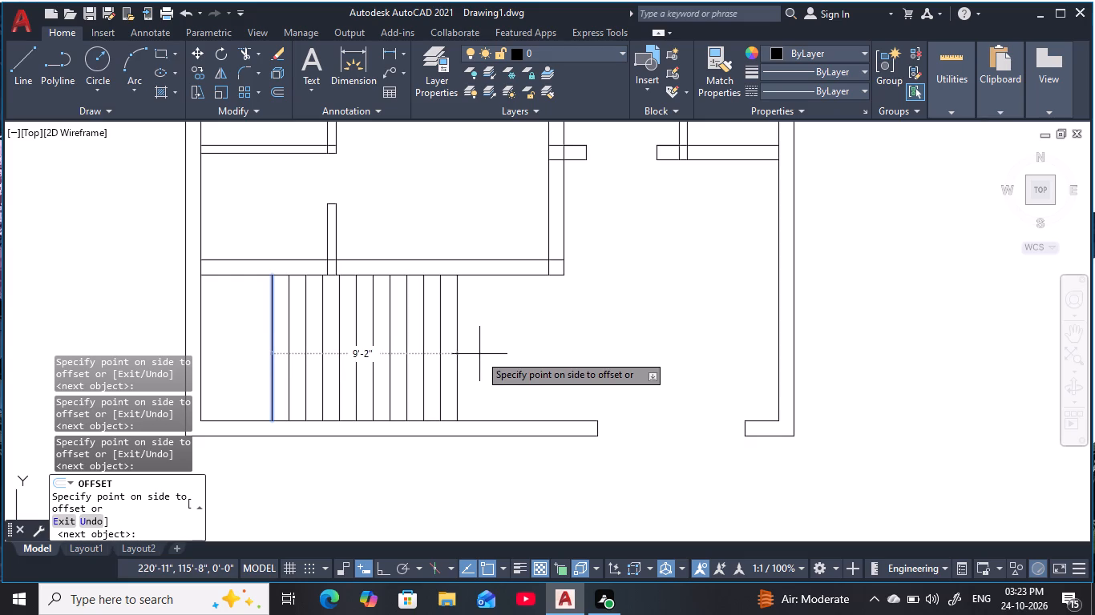
left_click(480, 354)
left_click(523, 356)
left_click(525, 357)
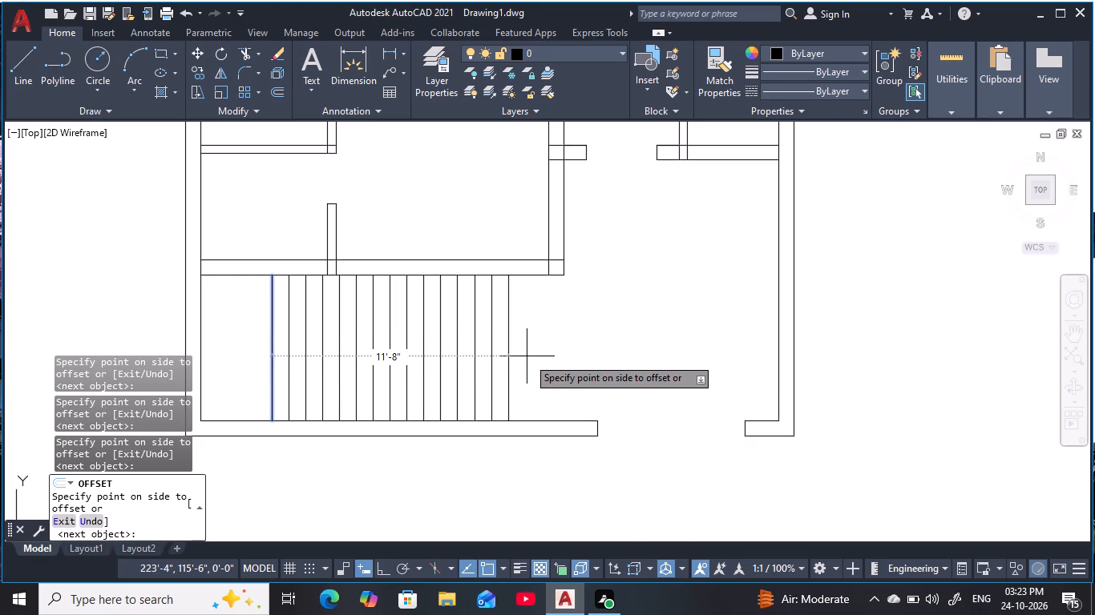
key("Escape")
key("Escape")
key("Escape")
key("Escape")
key("Escape")
key("Escape")
Erase the rightmost of the vertical lines offset at 10" spacing.
scroll(489, 351, "up", 2)
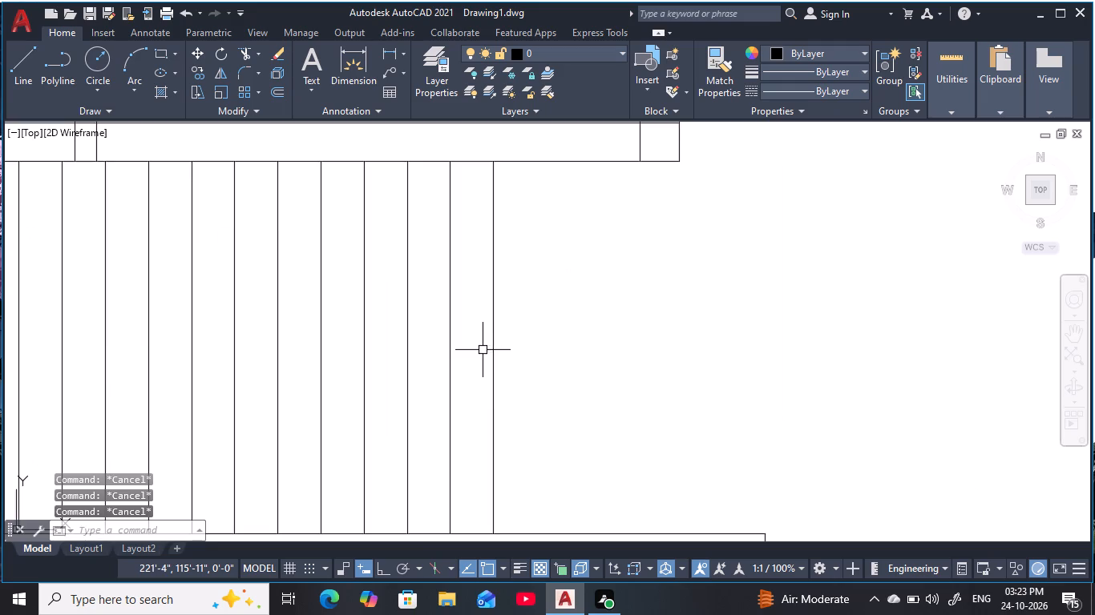
middle_click_drag(483, 350, 768, 344)
scroll(769, 344, "down", 1)
middle_click_drag(769, 344, 699, 326)
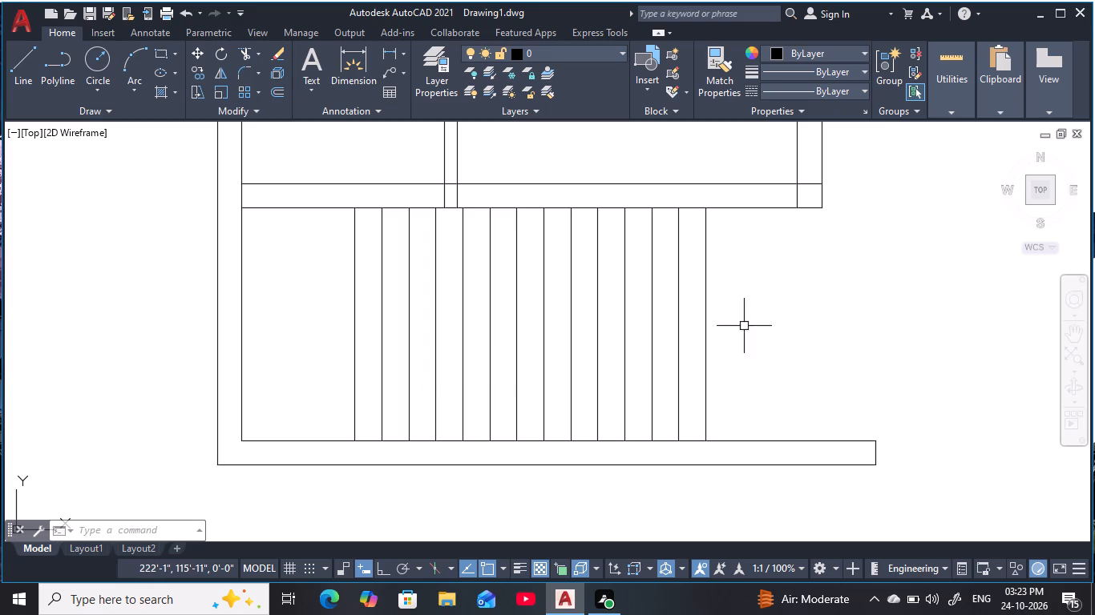
left_click_drag(755, 328, 744, 329)
left_click(697, 331)
key("e")
key("space")
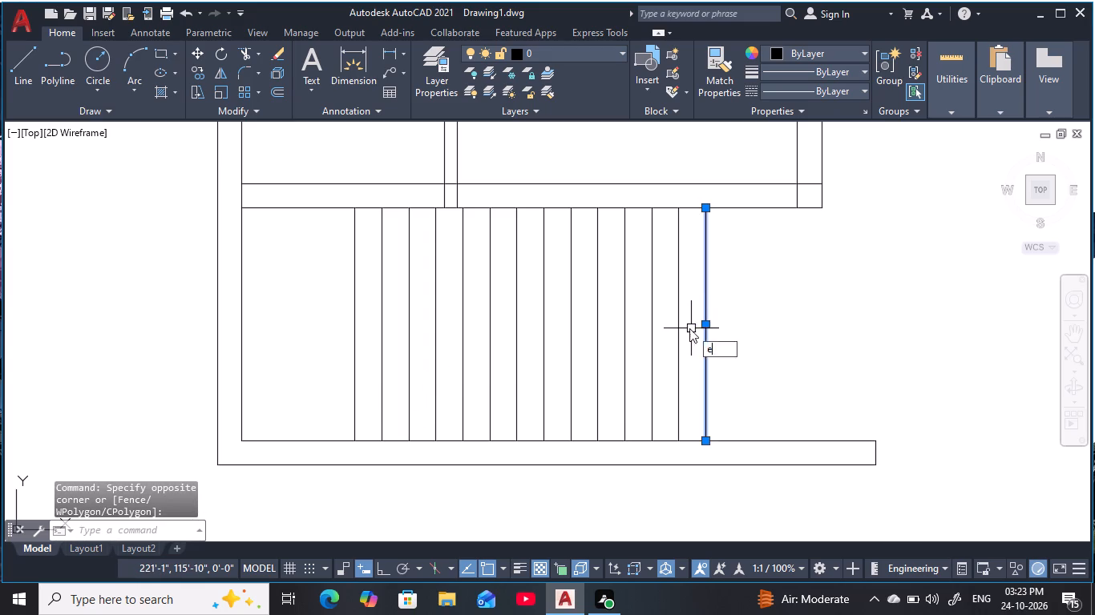
key("Escape")
key("Escape")
key("Escape")
key("Escape")
key("Escape")
key("Escape")
Draw a horizontal line from the midpoint of the rightmost vertical line across to the leftmost one.
type("l")
key("space")
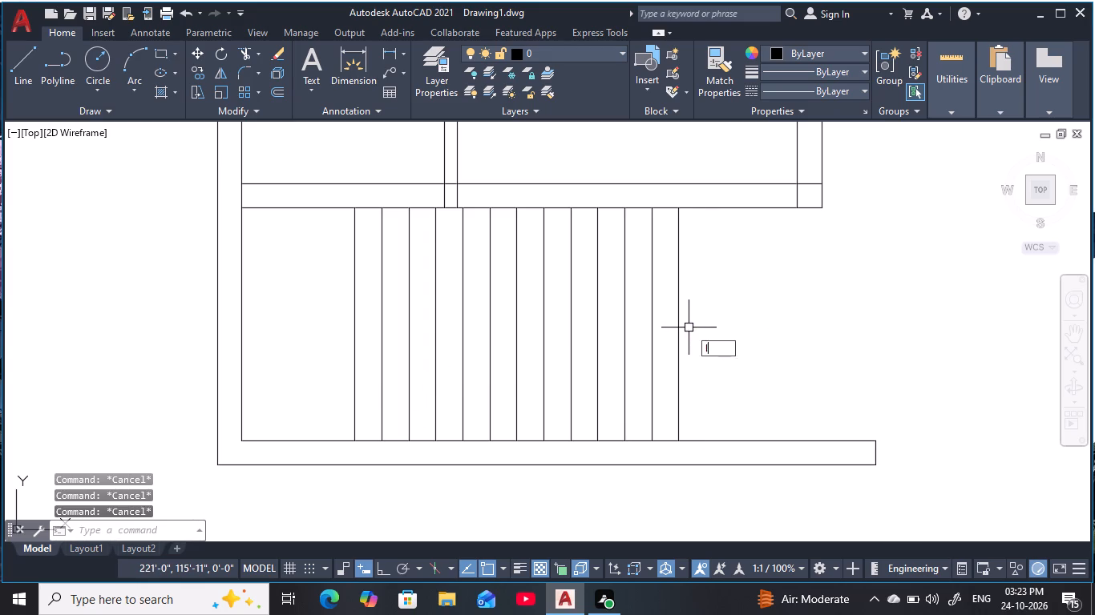
left_click(678, 323)
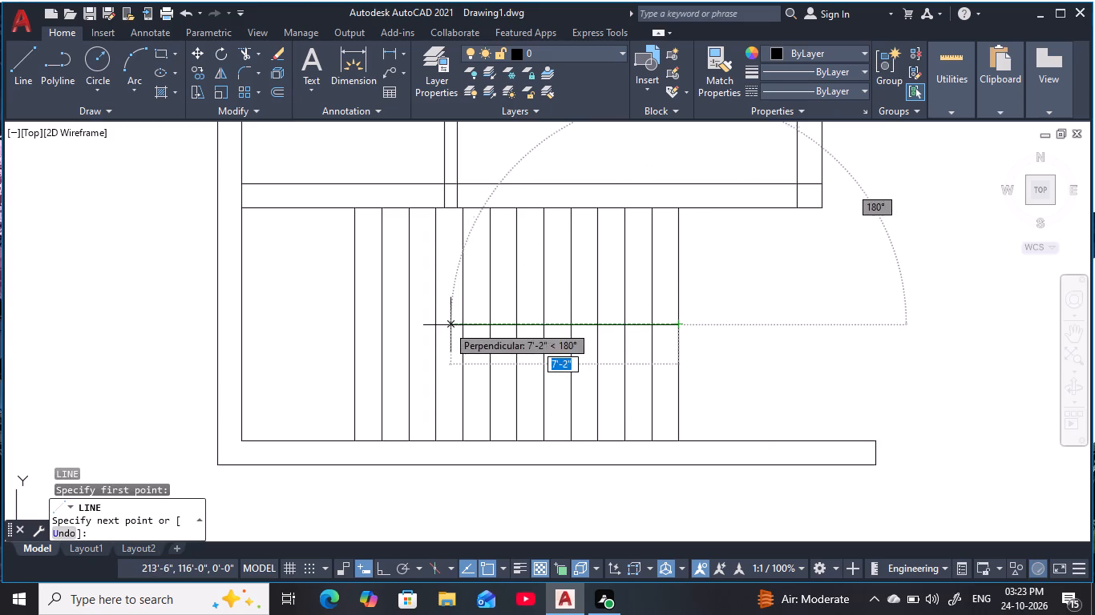
left_click(358, 327)
key("Escape")
key("Escape")
key("Escape")
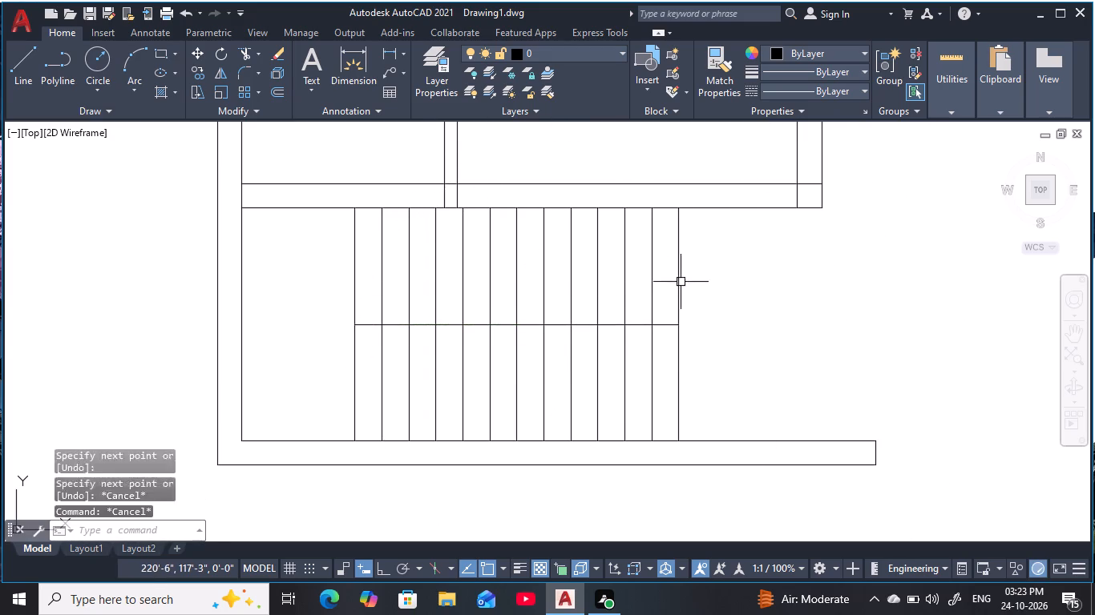
key("Escape")
middle_click_drag(720, 279, 657, 290)
key("Escape")
key("Escape")
key("Escape")
key("Escape")
key("Escape")
key("Escape")
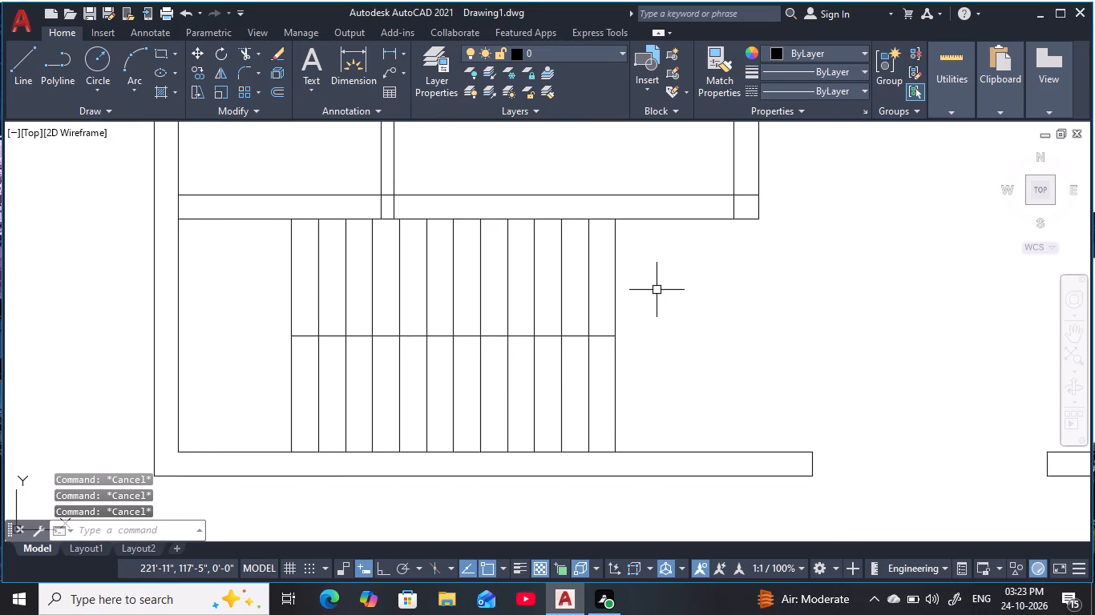
key("Escape")
key("Escape")
key("Escape")
middle_click_drag(682, 329, 696, 303)
key("Escape")
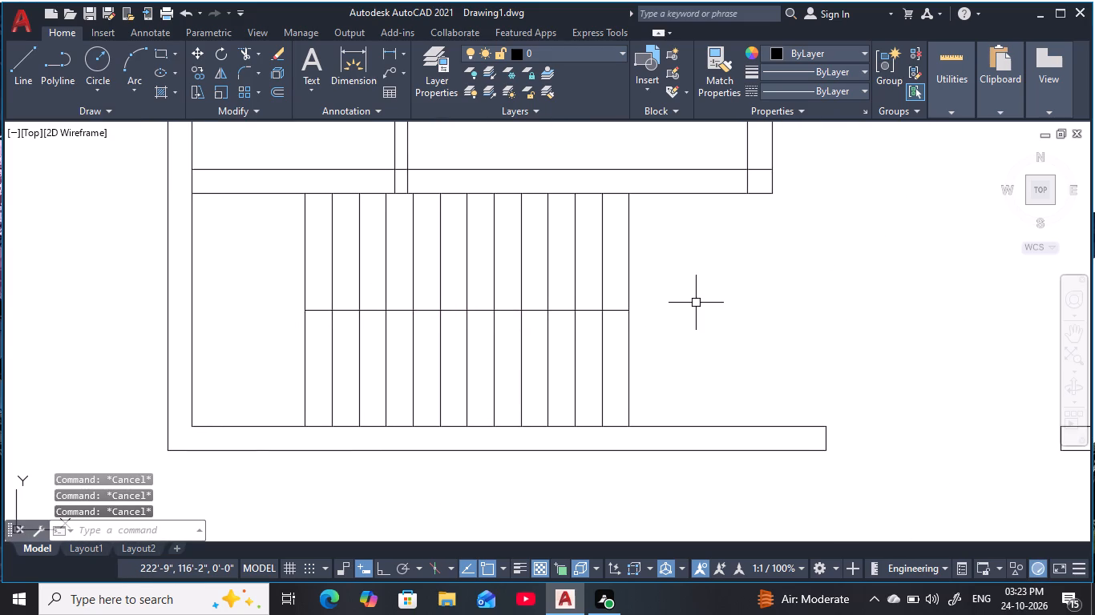
key("Escape")
key("Escape")
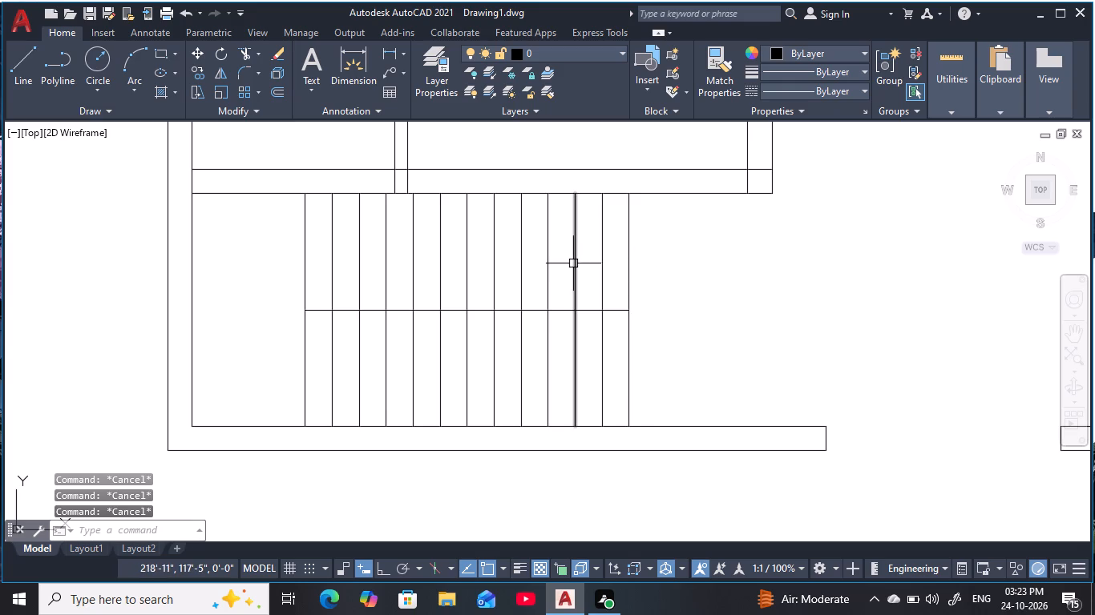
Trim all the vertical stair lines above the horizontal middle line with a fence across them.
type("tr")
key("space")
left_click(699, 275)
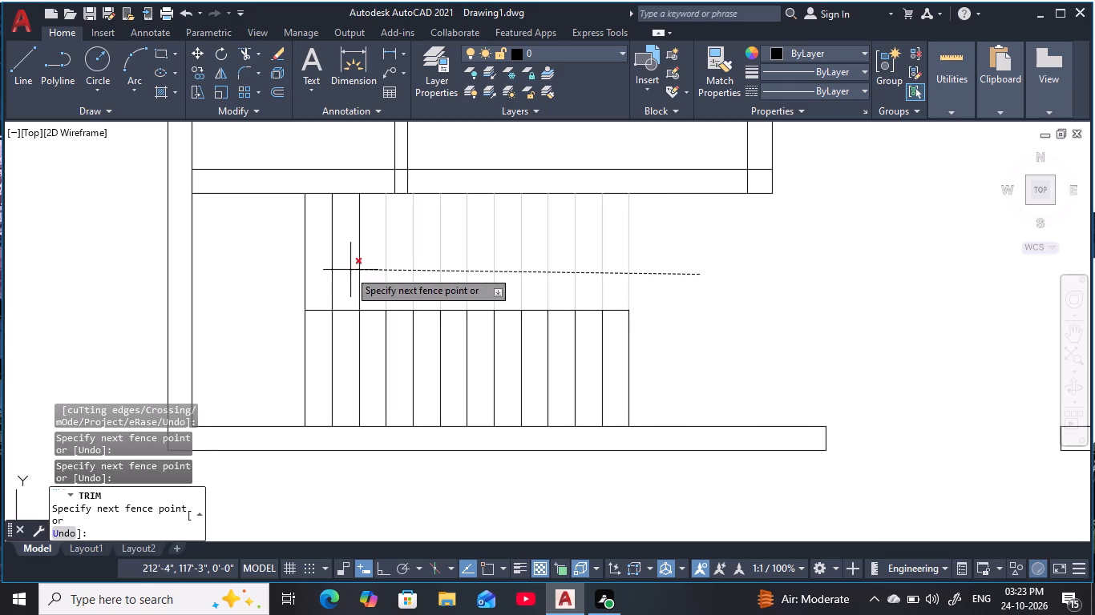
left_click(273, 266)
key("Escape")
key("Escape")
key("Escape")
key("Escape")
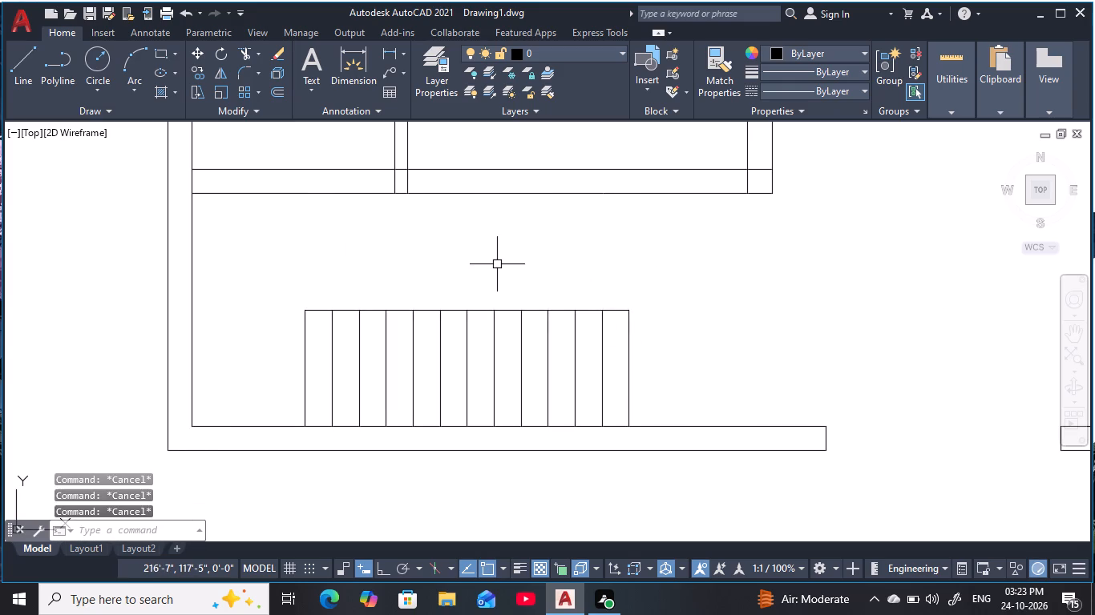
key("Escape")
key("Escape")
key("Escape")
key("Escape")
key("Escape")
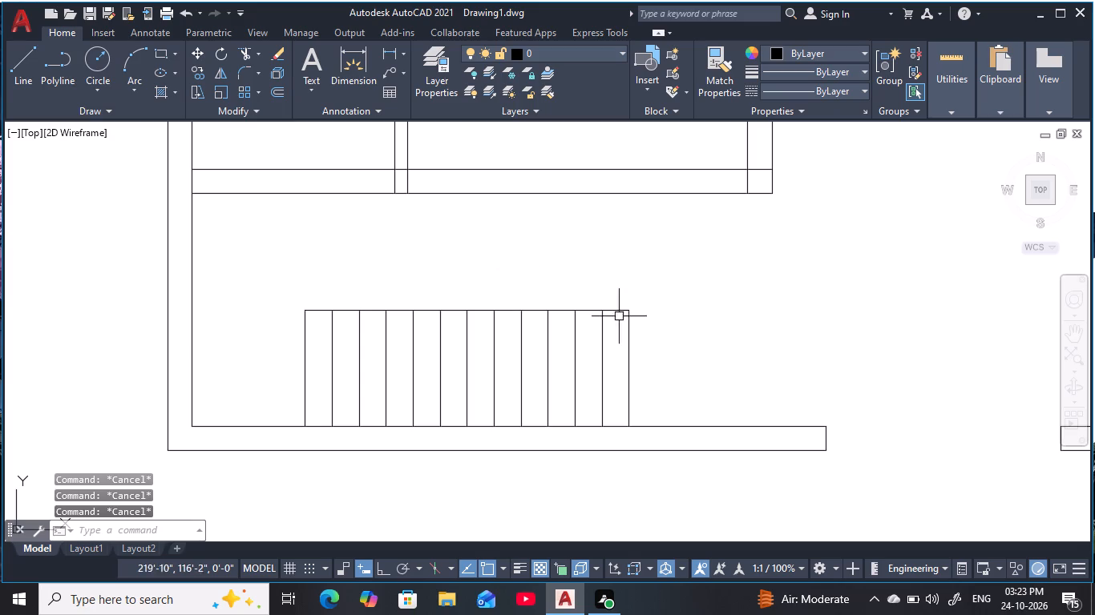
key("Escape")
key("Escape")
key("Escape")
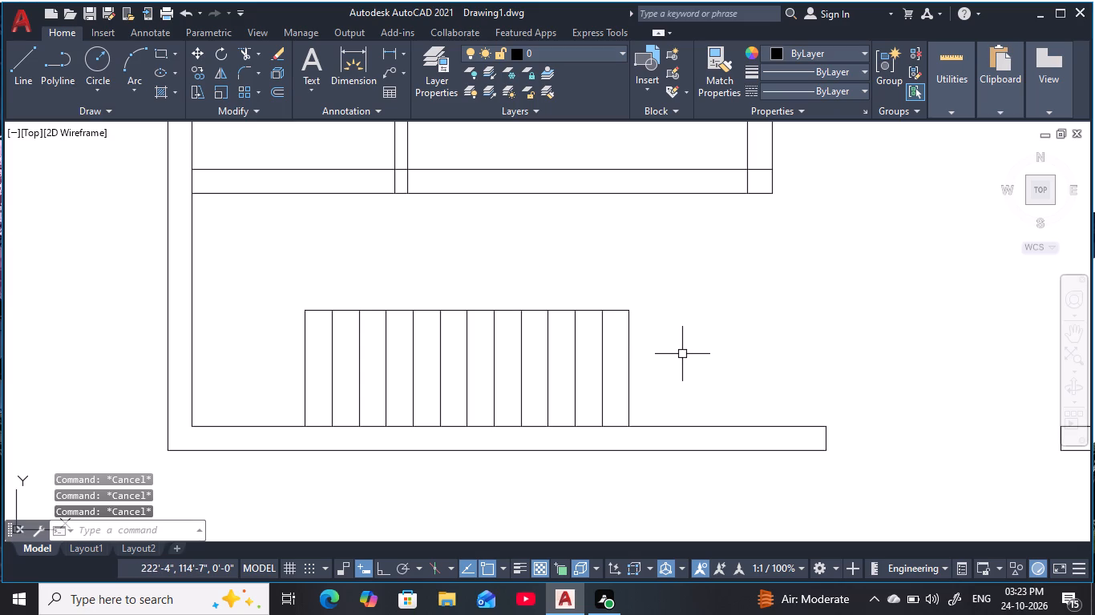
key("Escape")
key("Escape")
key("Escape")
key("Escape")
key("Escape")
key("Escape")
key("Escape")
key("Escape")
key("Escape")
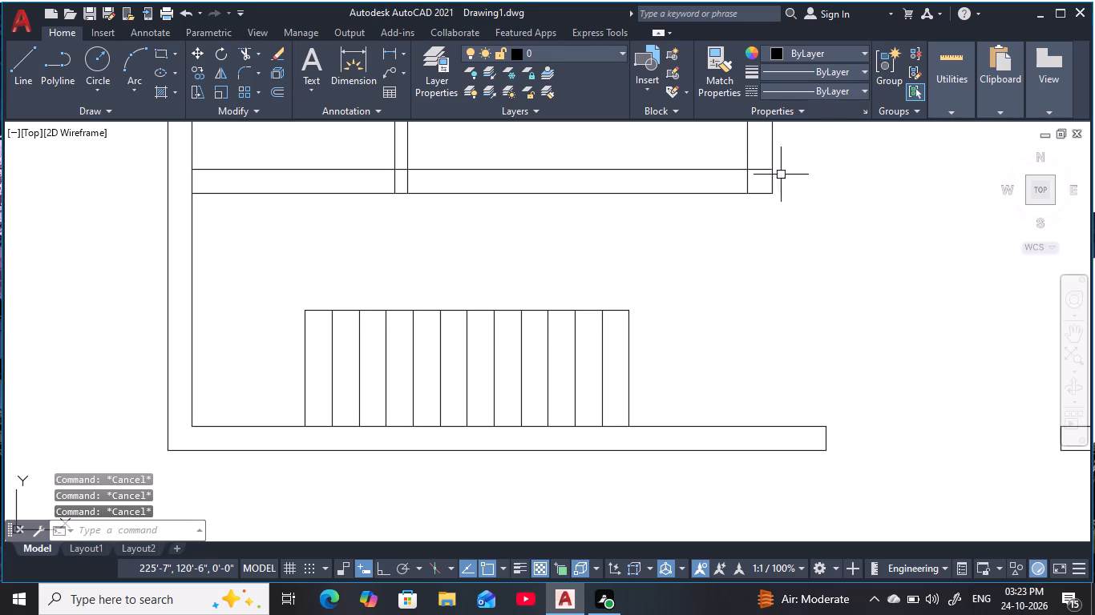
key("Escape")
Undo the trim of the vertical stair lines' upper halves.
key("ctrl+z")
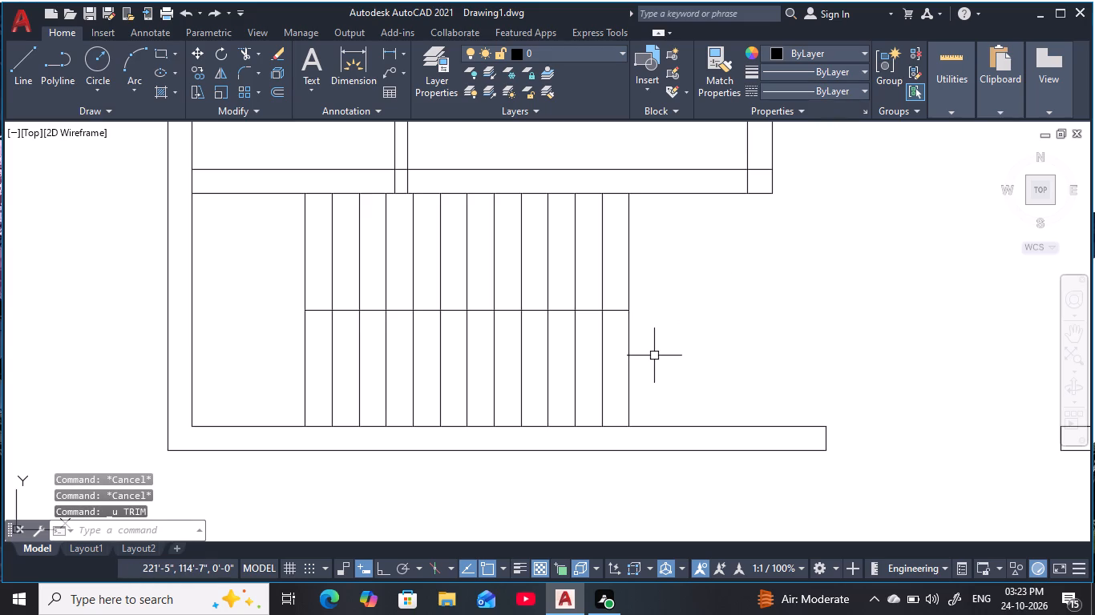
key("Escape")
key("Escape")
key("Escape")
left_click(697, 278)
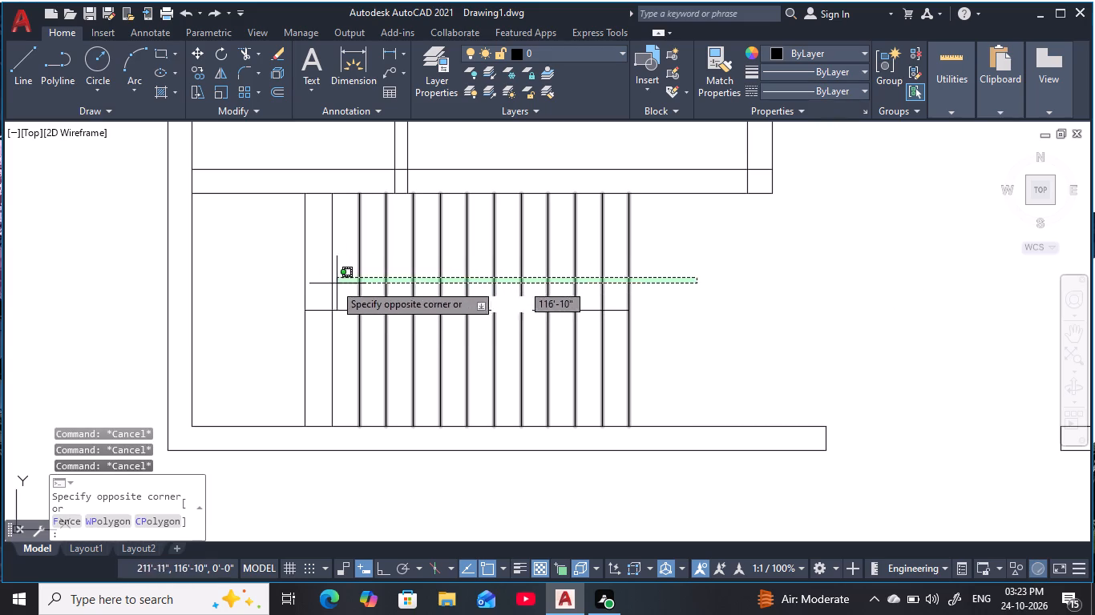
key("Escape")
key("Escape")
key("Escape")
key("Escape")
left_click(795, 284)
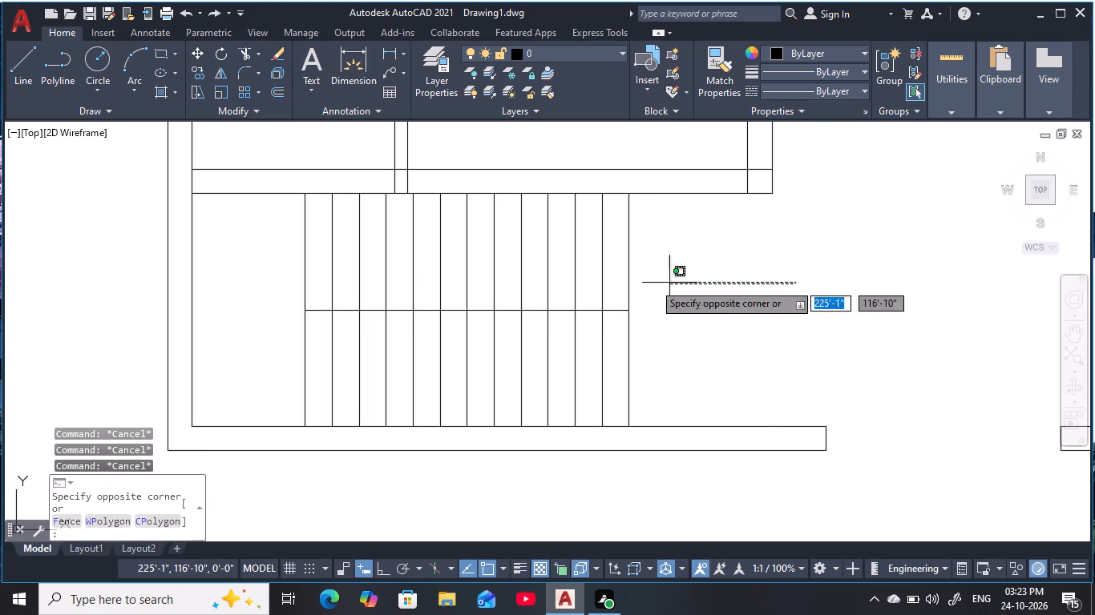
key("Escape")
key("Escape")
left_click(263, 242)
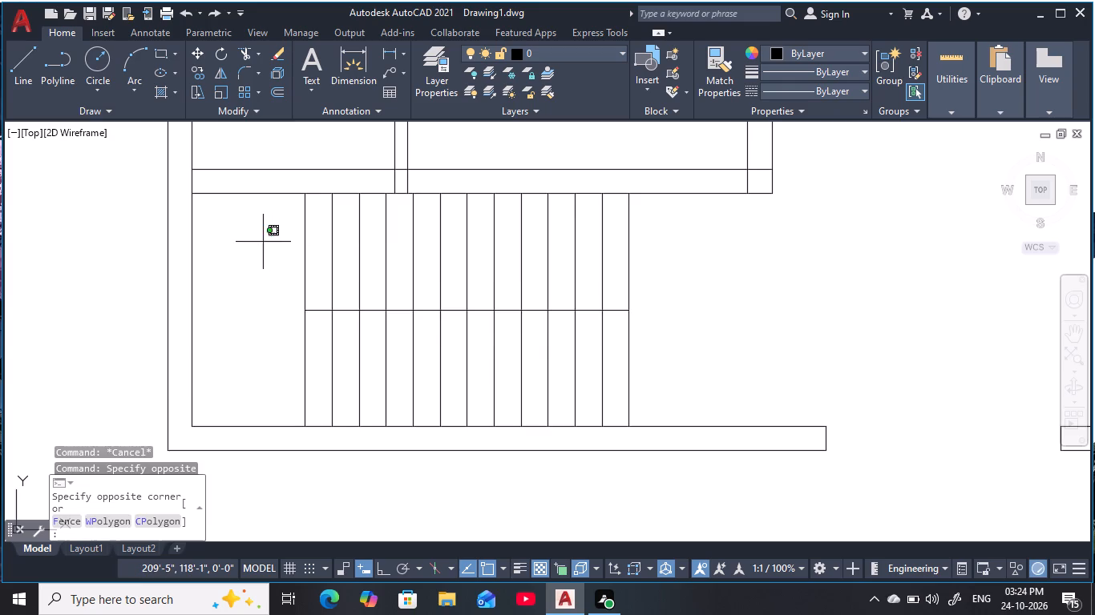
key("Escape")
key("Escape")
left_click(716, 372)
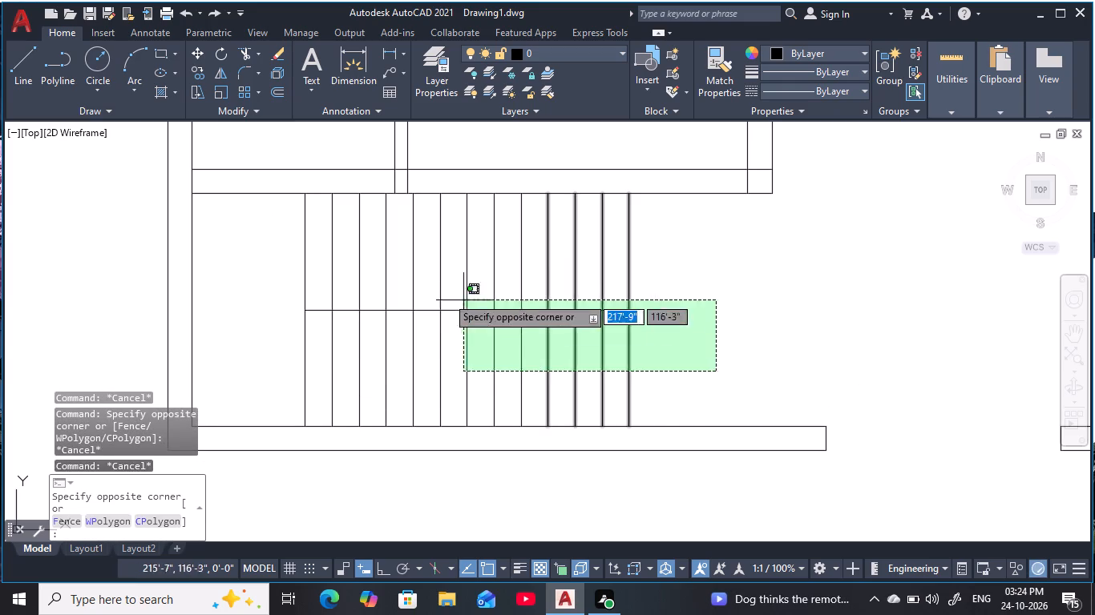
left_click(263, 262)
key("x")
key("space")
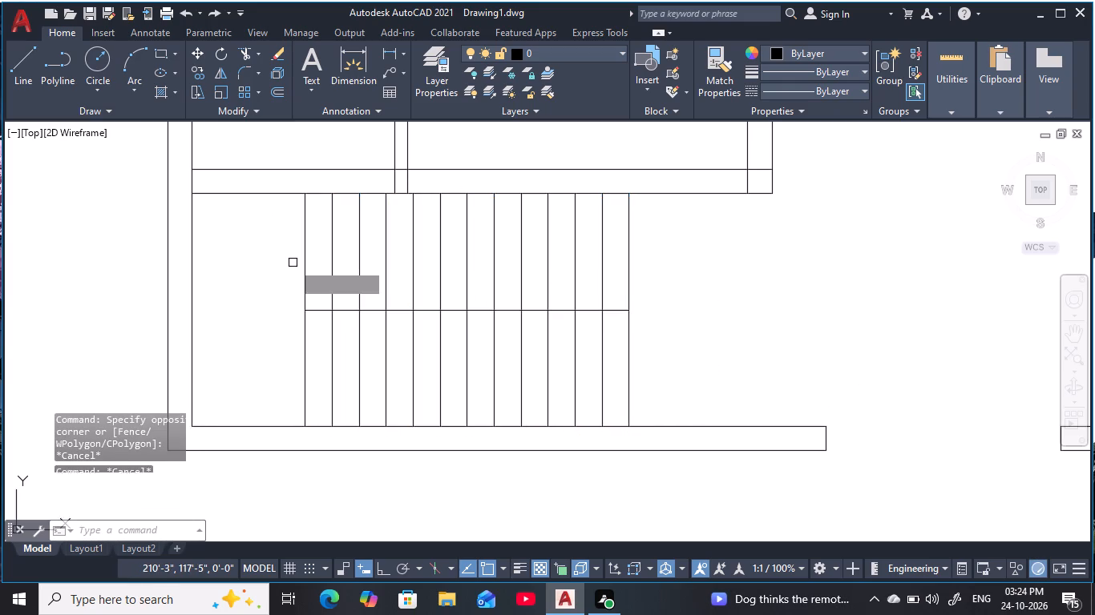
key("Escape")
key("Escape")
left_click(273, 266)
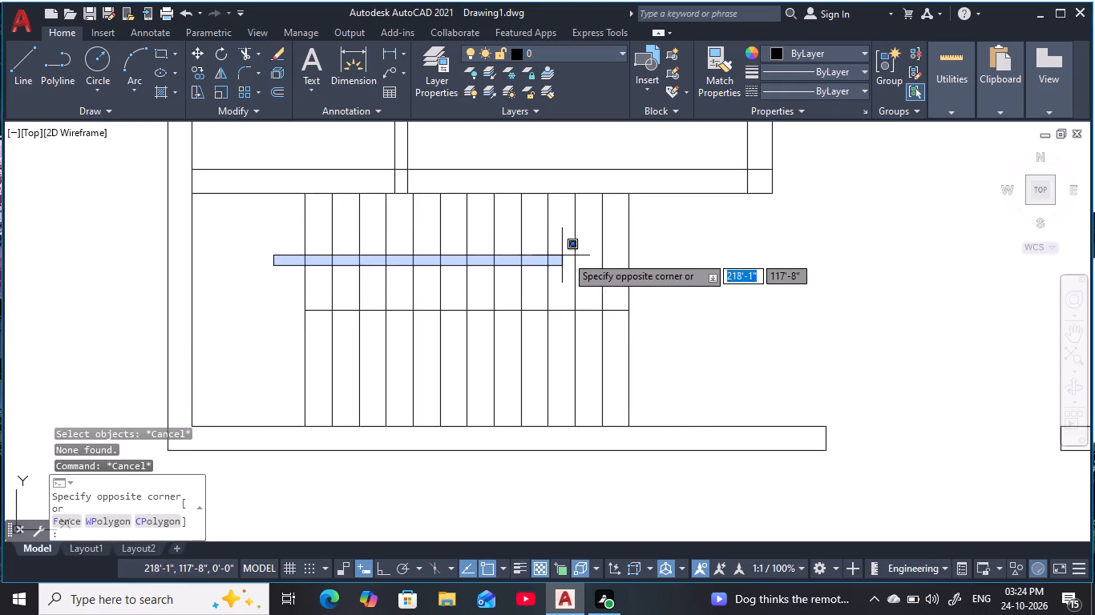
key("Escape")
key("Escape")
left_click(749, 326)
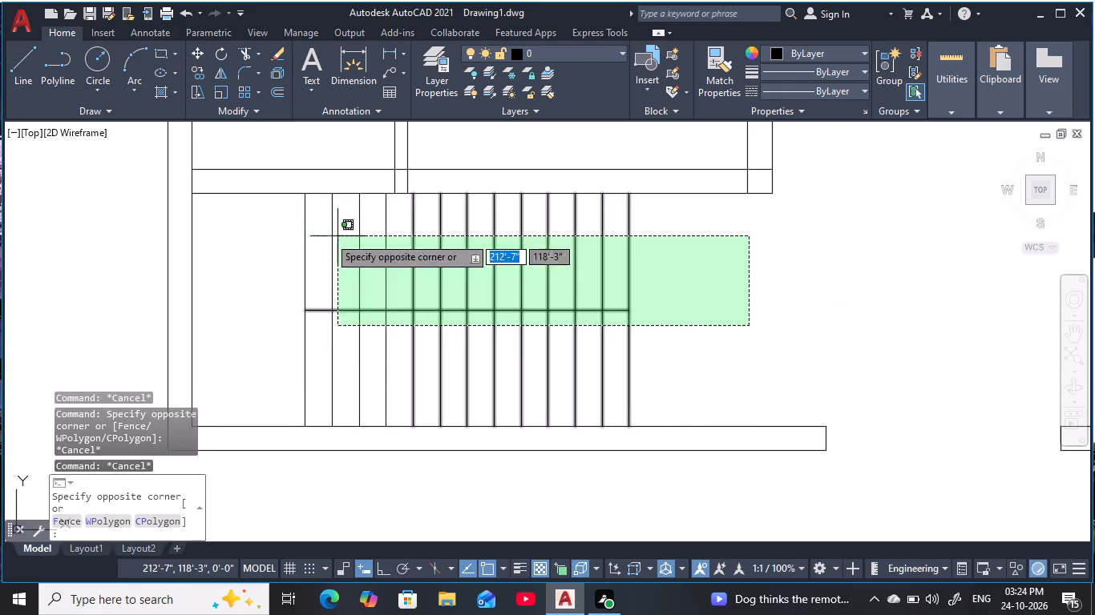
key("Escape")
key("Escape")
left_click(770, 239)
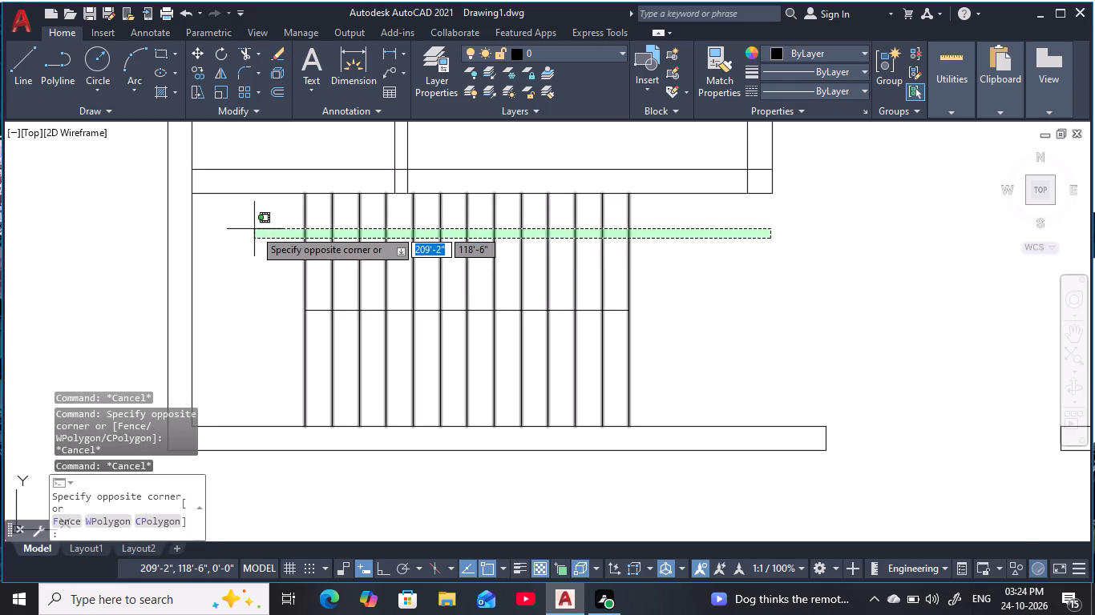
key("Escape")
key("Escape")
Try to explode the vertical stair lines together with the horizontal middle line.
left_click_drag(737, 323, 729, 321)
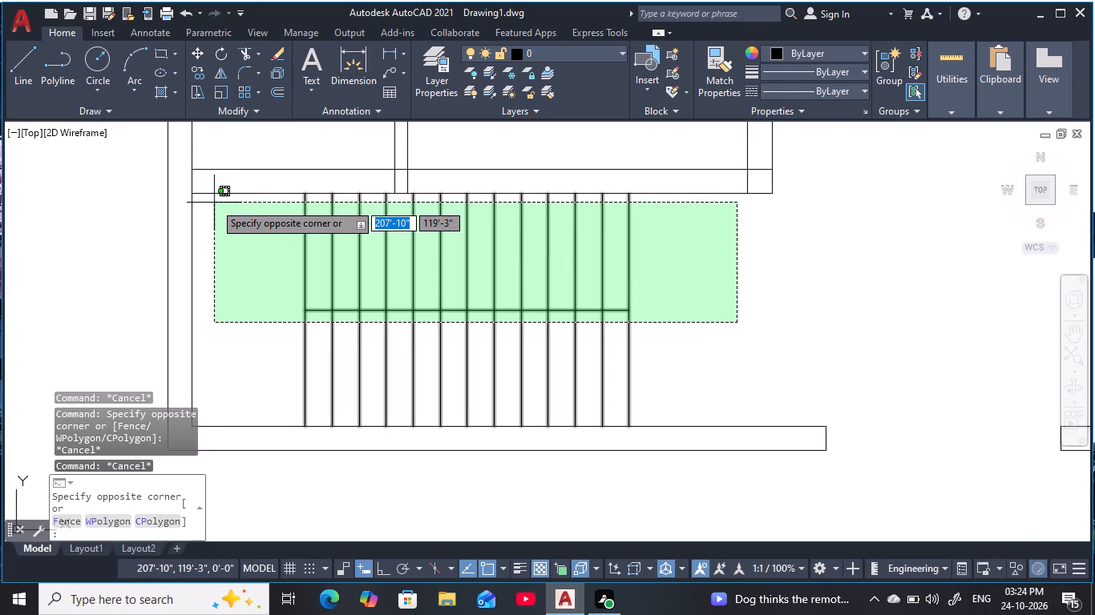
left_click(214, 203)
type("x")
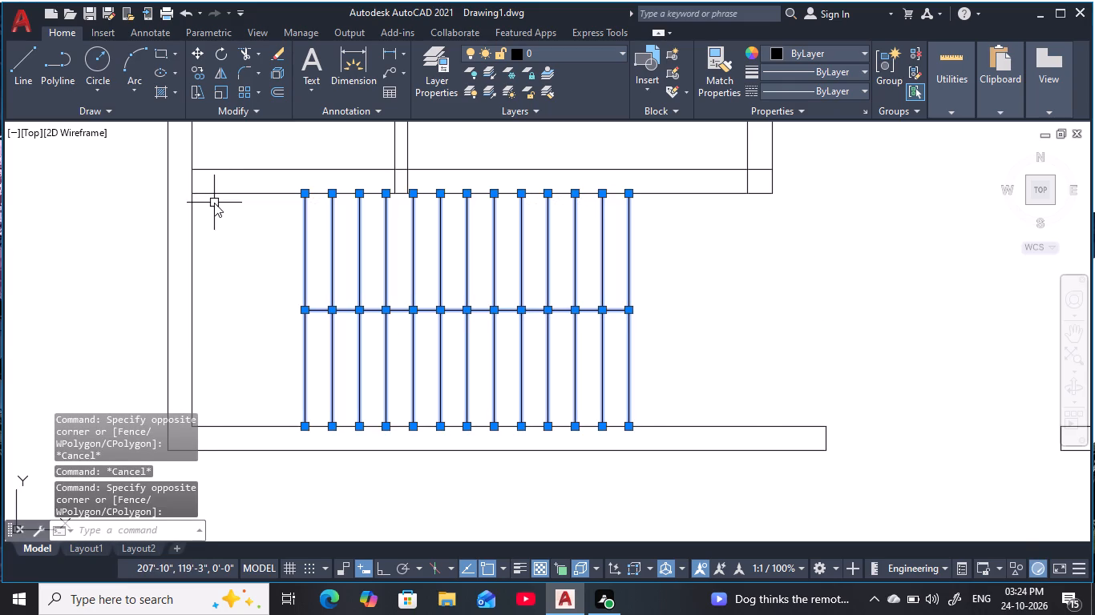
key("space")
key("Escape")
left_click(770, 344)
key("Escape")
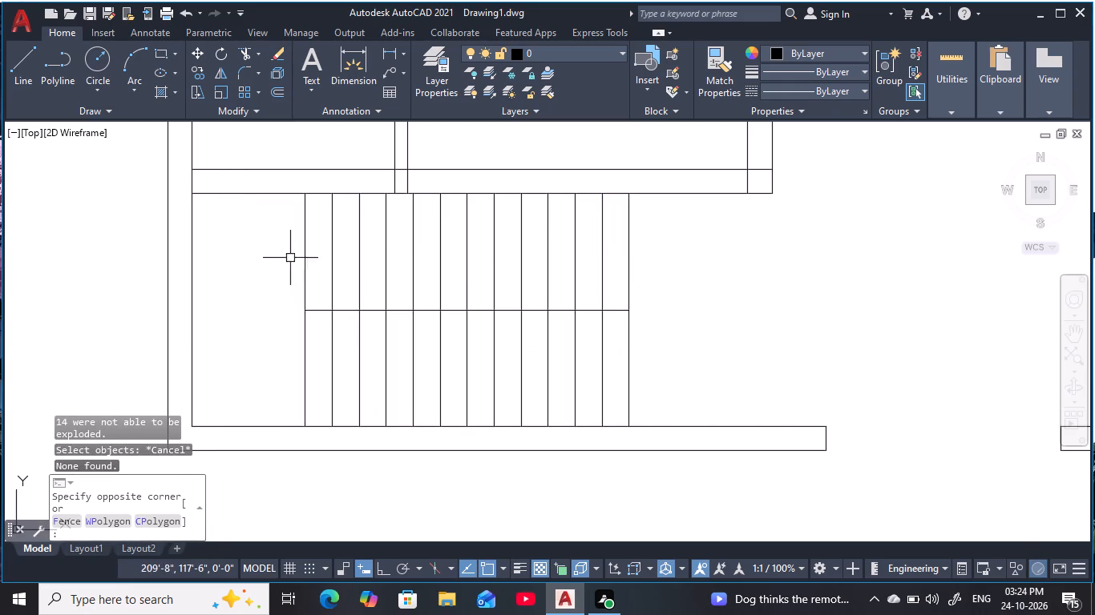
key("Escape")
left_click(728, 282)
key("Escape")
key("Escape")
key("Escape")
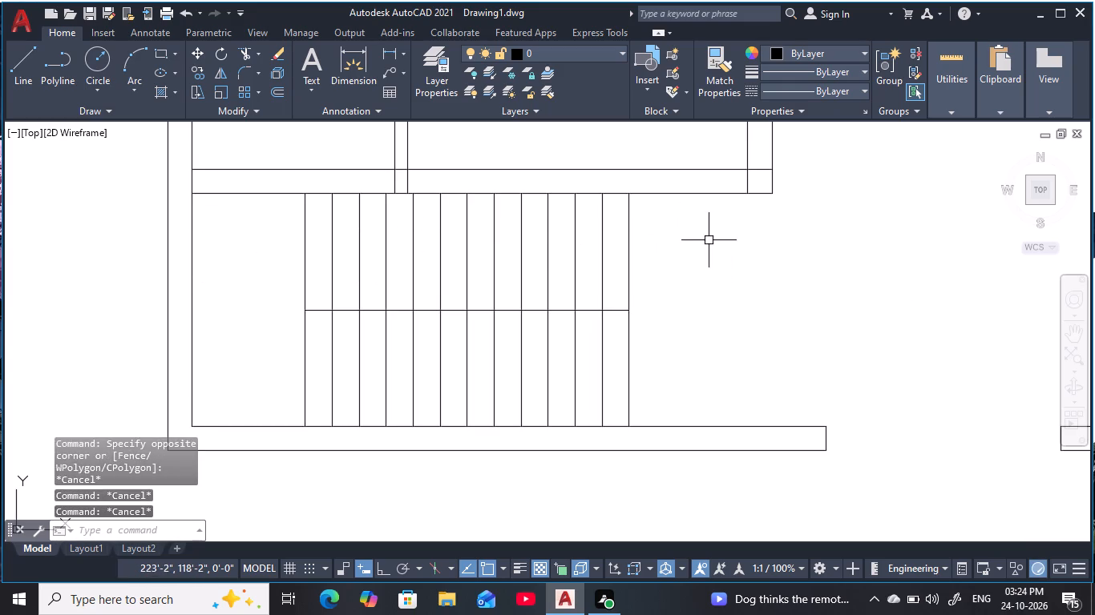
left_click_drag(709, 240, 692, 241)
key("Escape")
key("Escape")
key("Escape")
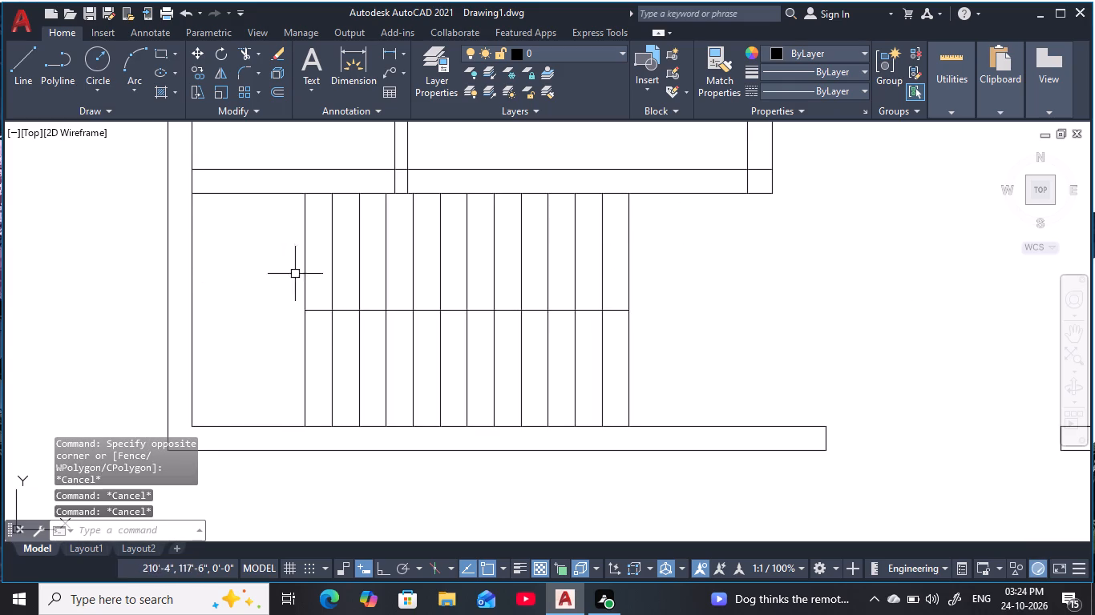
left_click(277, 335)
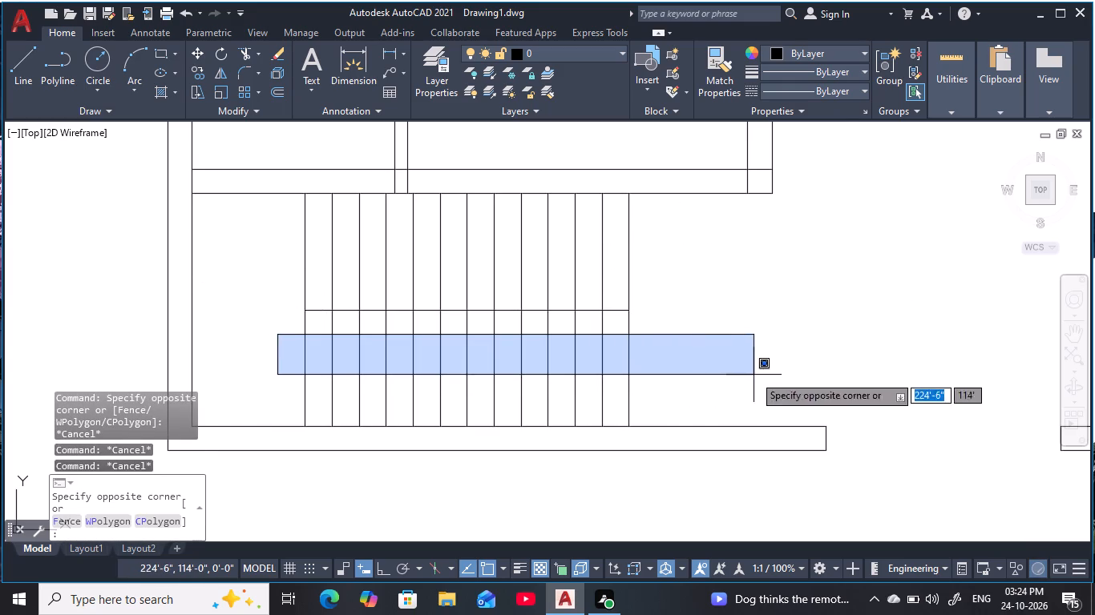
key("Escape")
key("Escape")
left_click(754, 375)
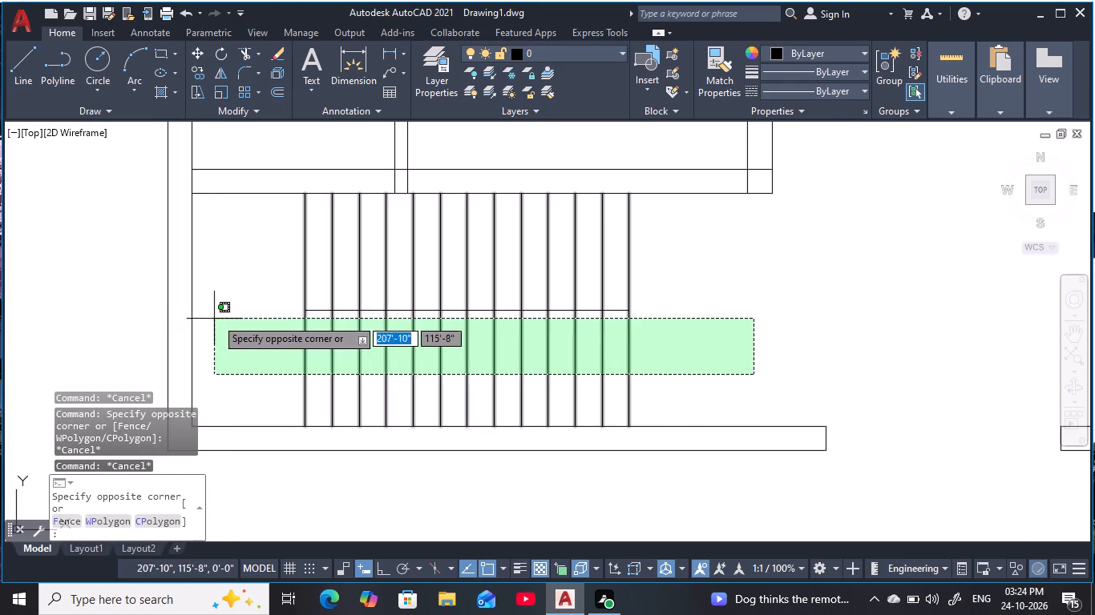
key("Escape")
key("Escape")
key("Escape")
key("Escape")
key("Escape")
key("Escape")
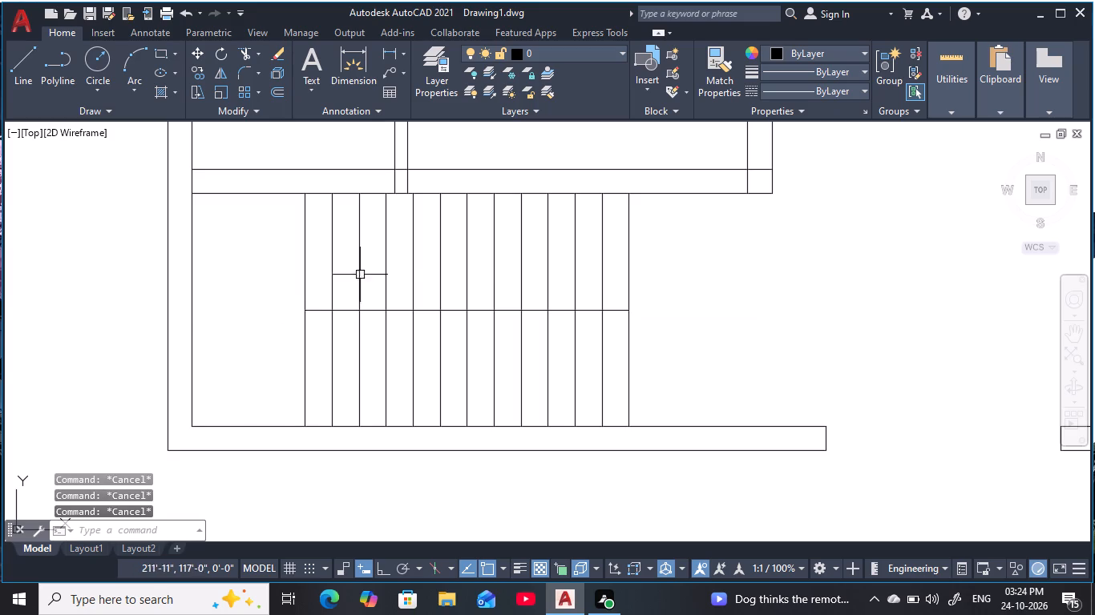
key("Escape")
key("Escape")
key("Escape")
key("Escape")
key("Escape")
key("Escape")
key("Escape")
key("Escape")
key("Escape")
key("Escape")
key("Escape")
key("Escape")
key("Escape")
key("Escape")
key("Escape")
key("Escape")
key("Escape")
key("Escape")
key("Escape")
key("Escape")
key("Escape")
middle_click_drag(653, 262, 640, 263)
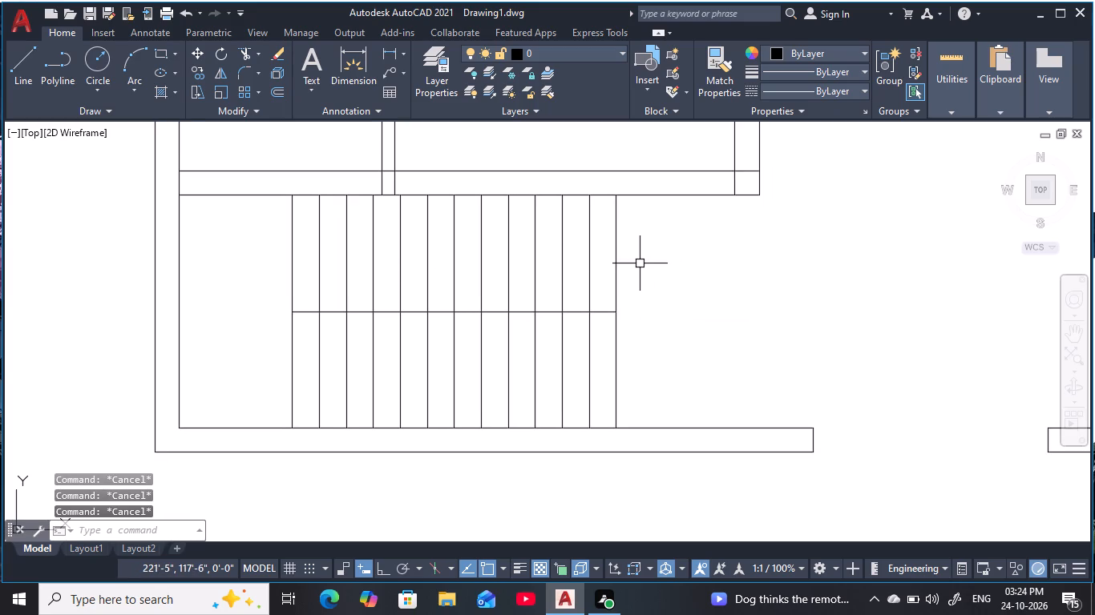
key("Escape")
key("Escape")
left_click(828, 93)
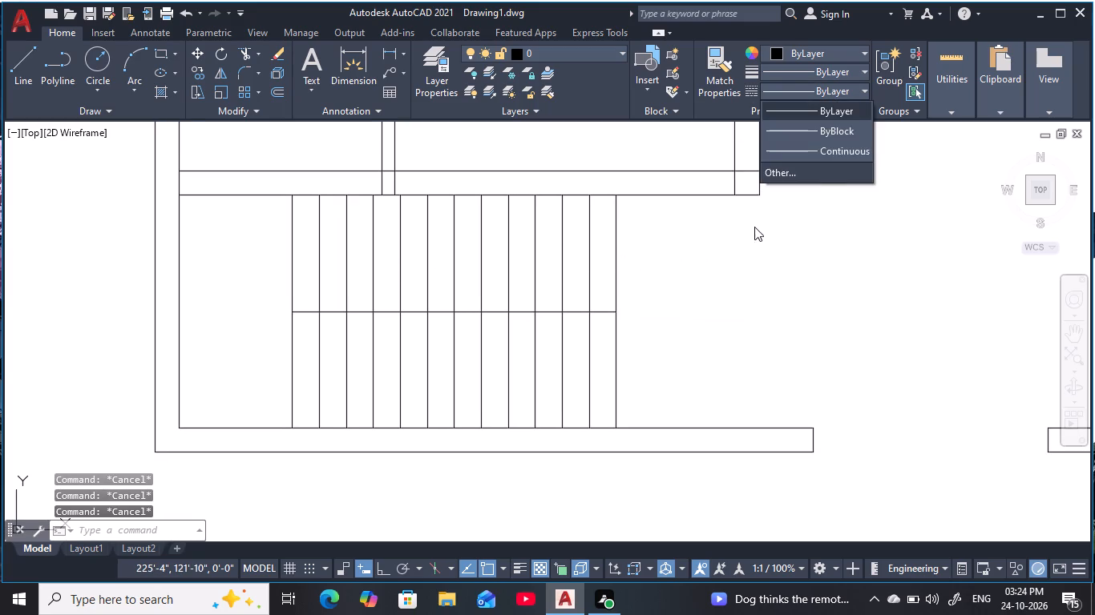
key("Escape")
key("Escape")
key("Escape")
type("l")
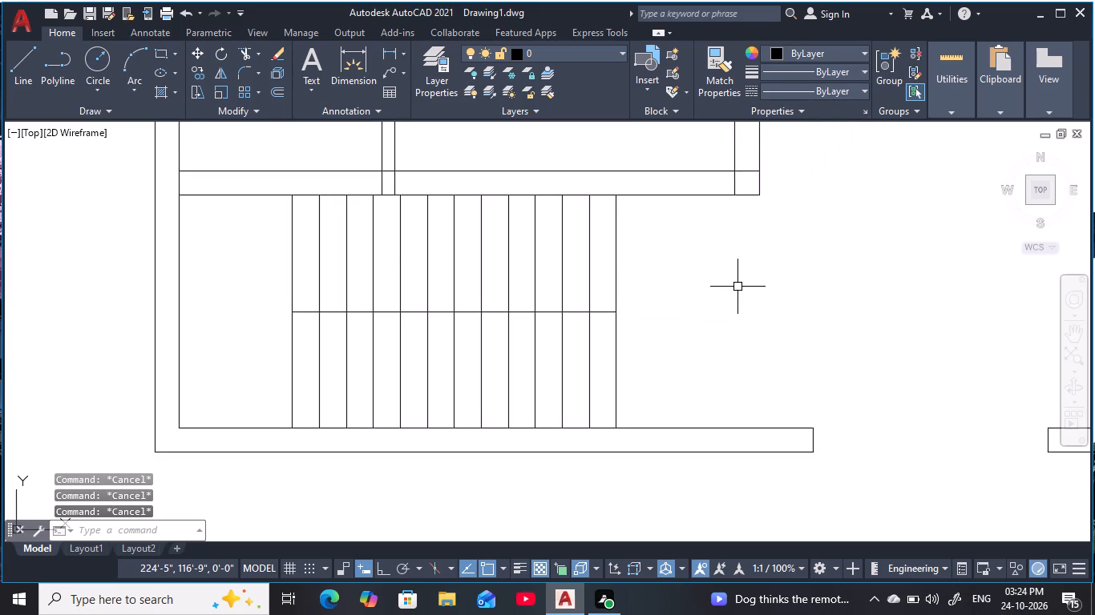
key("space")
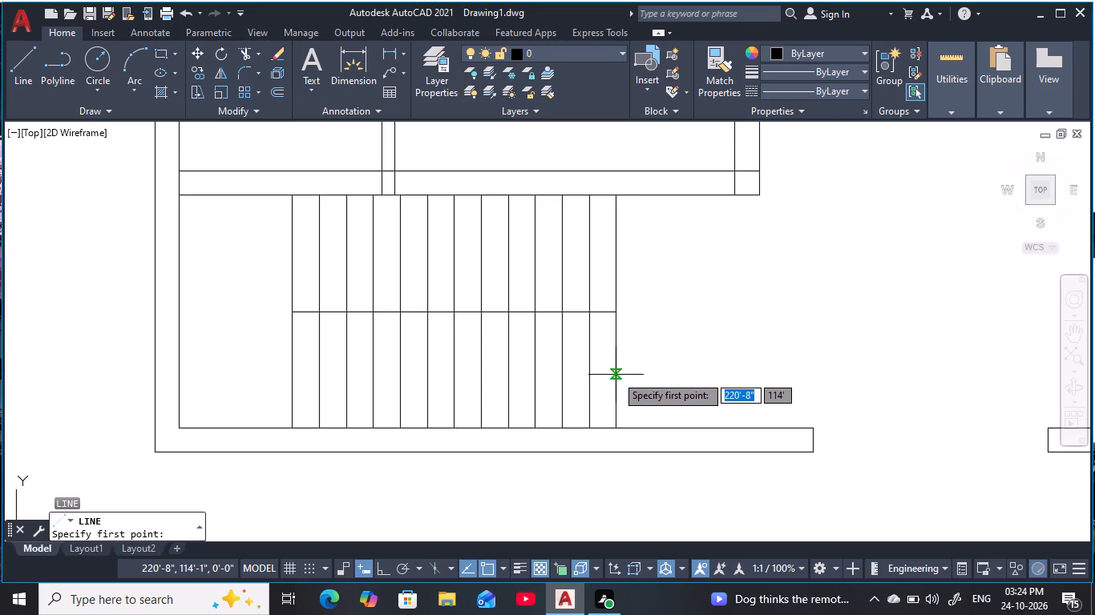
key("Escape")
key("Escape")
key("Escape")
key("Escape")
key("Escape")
With Ortho turned on, draw a vertical line from the right end of the stair's middle line down to the bottom wall.
type("l")
key("space")
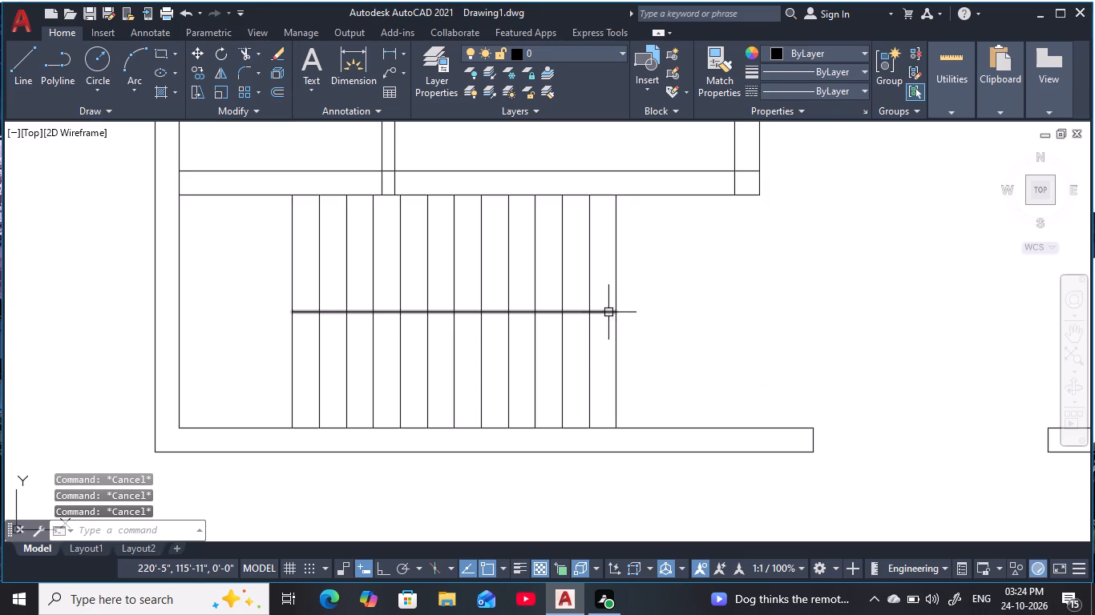
left_click(612, 313)
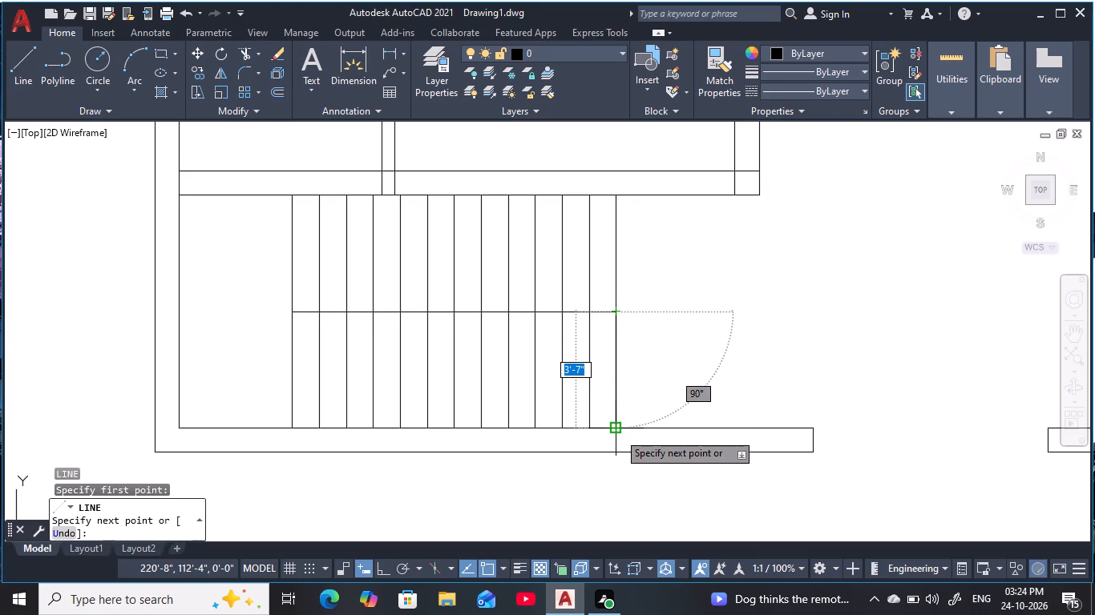
key("F8")
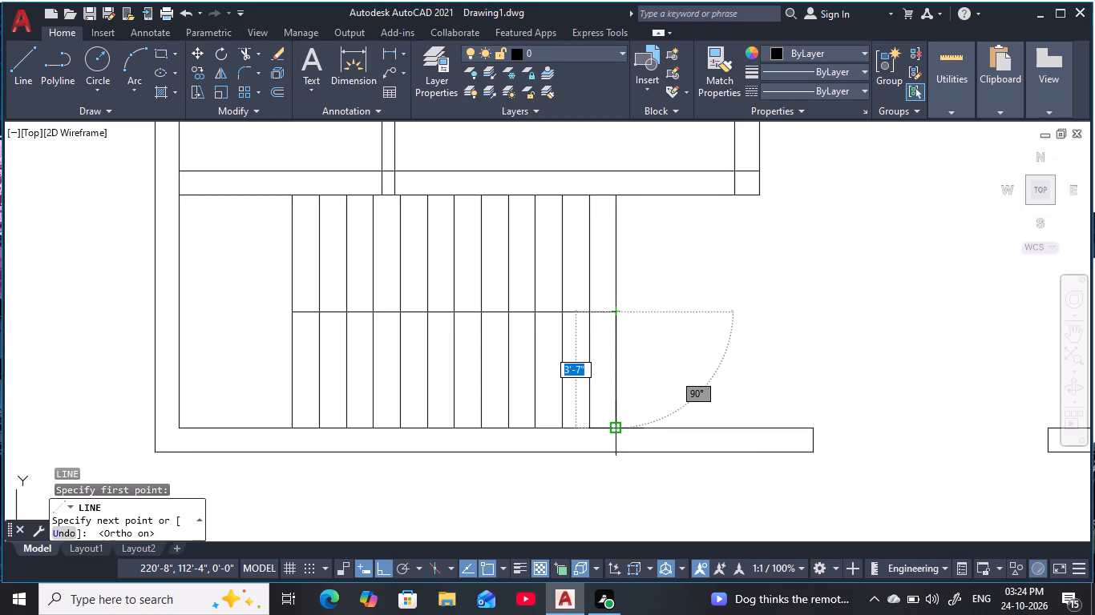
left_click(619, 433)
key("Escape")
key("Escape")
key("Escape")
key("Escape")
Draw a horizontal line about 11'-9" long from the midpoint of the lower flight's right edge leftward past the leftmost tread line.
type("l")
key("space")
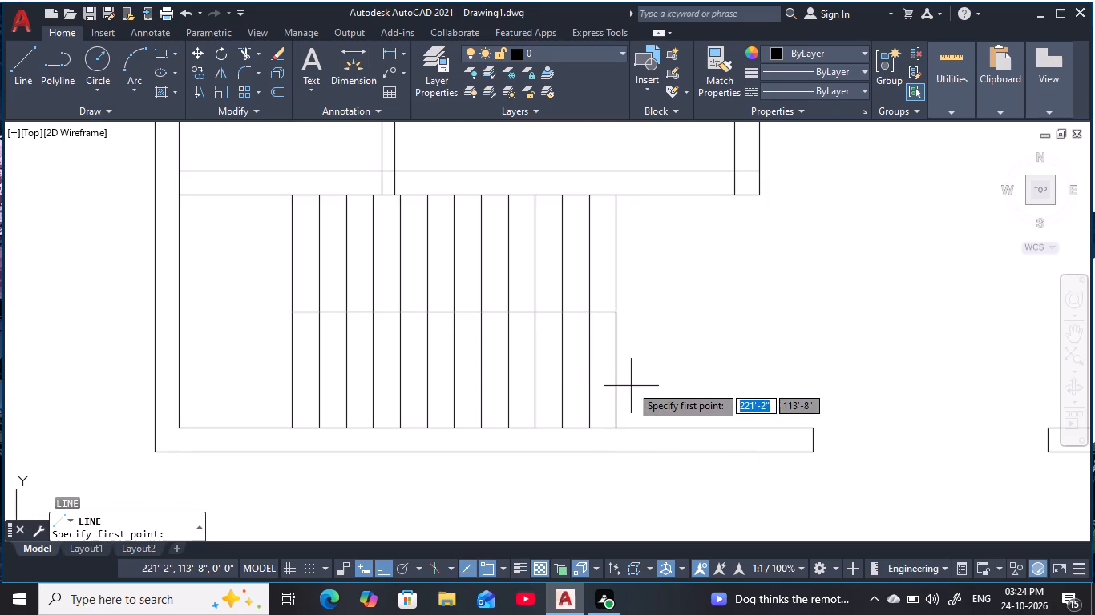
left_click(614, 370)
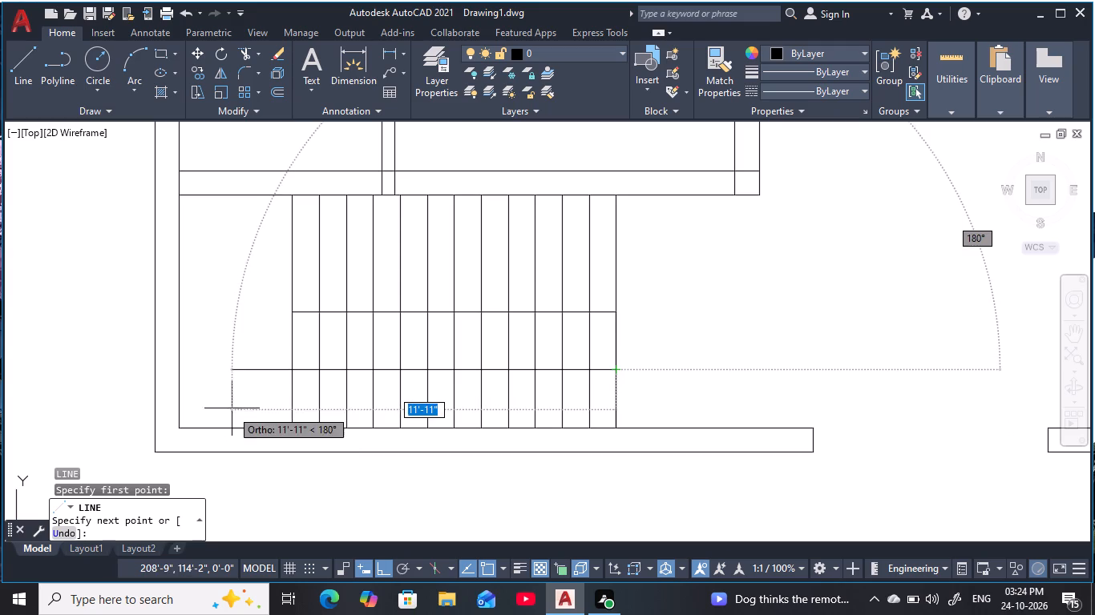
left_click(236, 371)
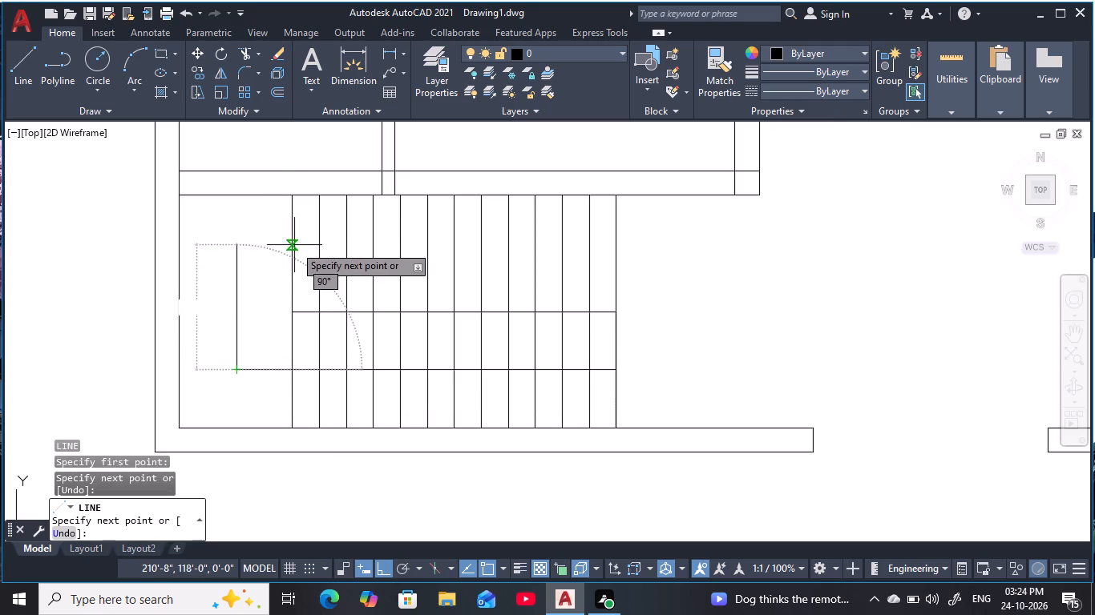
key("Escape")
key("Escape")
key("Escape")
key("Escape")
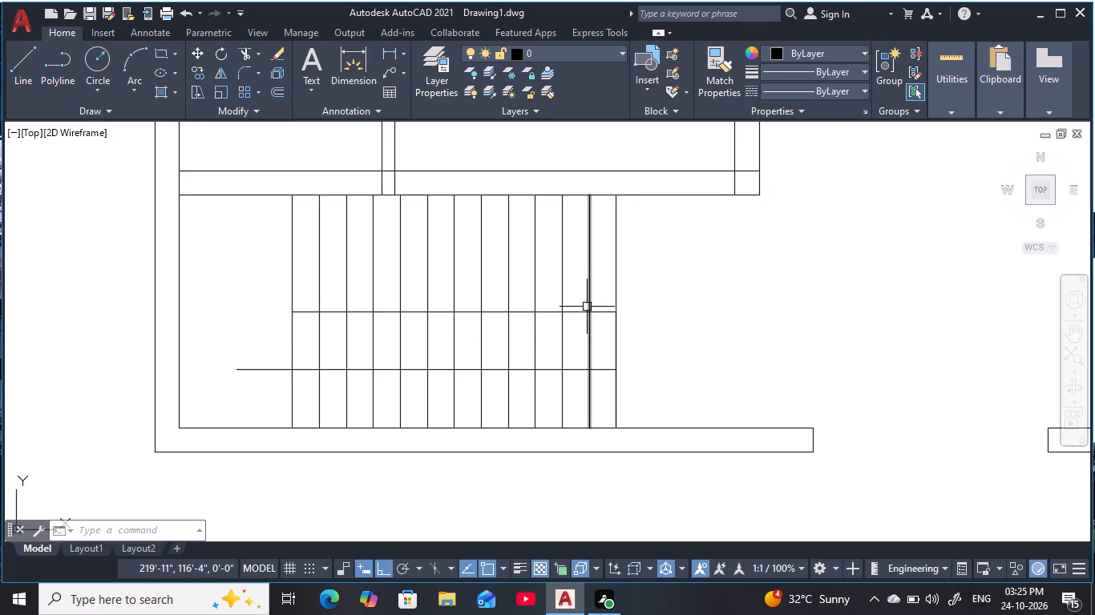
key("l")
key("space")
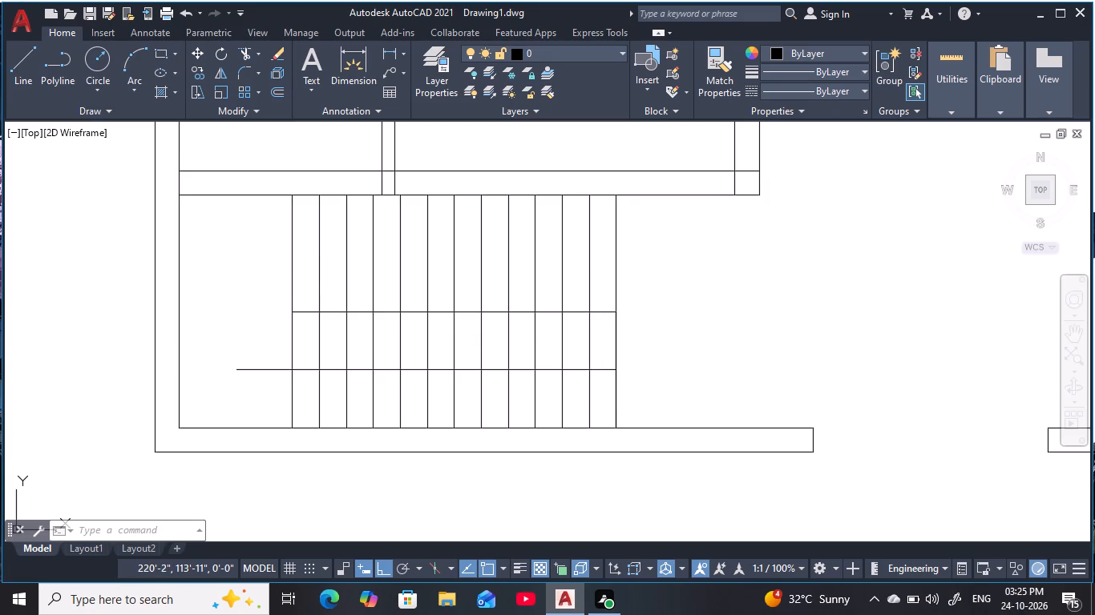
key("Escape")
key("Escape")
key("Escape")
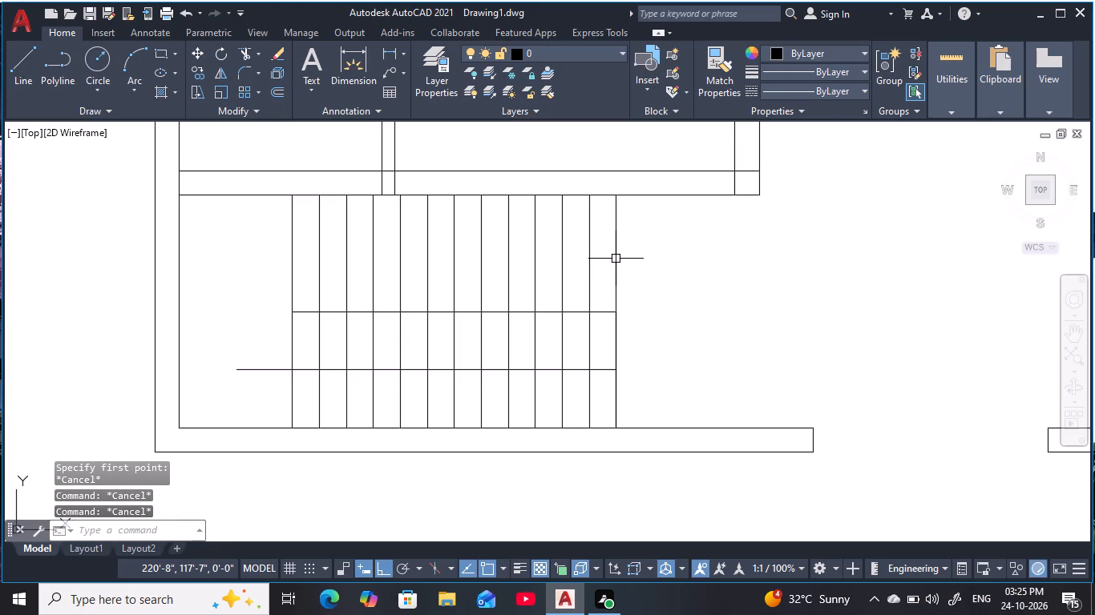
Draw a vertical line from the right end of the stair's middle line up to the wall above.
type("l")
key("space")
left_click(613, 316)
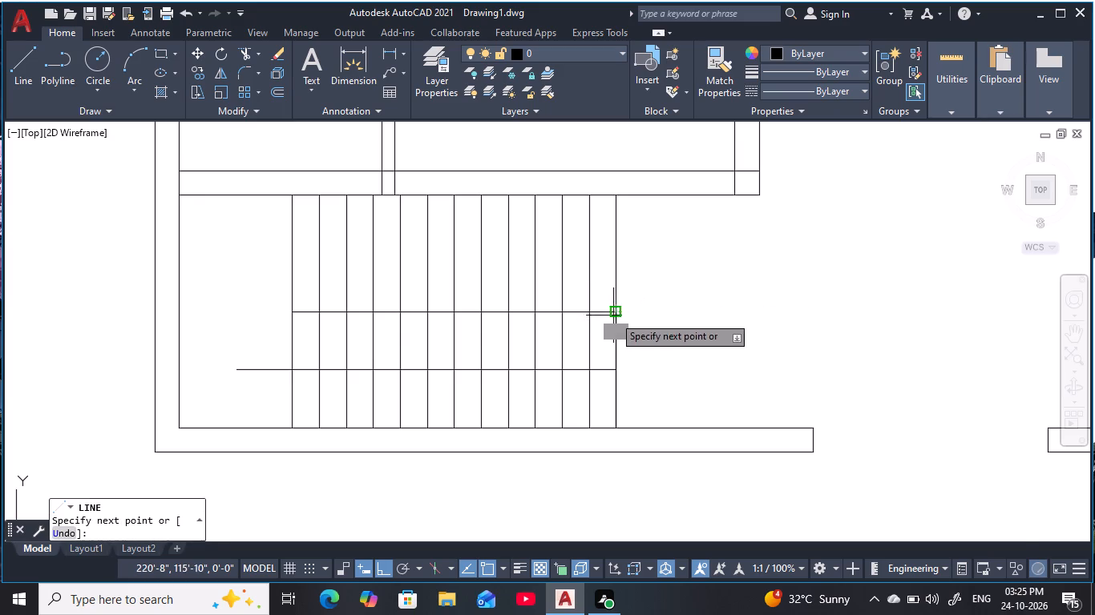
left_click(616, 197)
key("Escape")
key("Escape")
key("Escape")
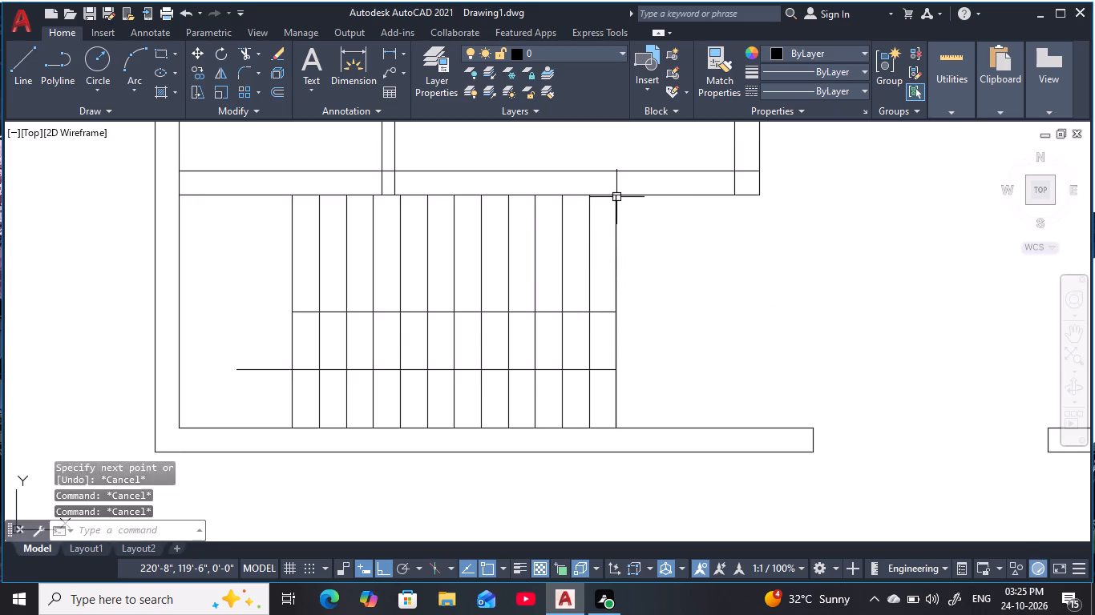
key("Escape")
Draw a line from the midpoint of the upper flight's right edge leftward about 11'-9", then down to the lower flight line's left end.
key("space")
left_click(616, 255)
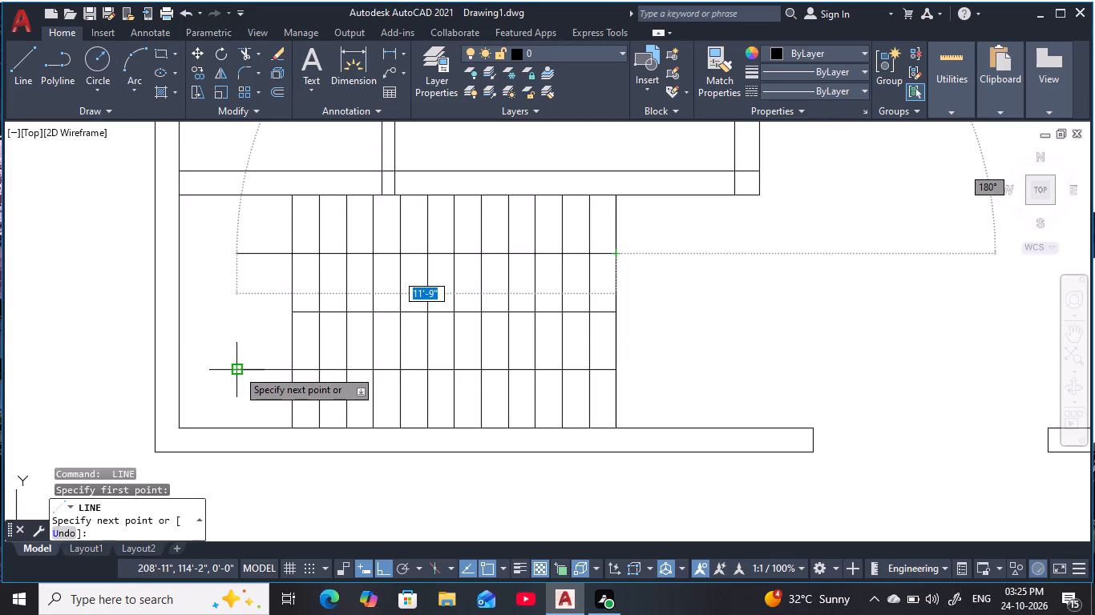
left_click(236, 252)
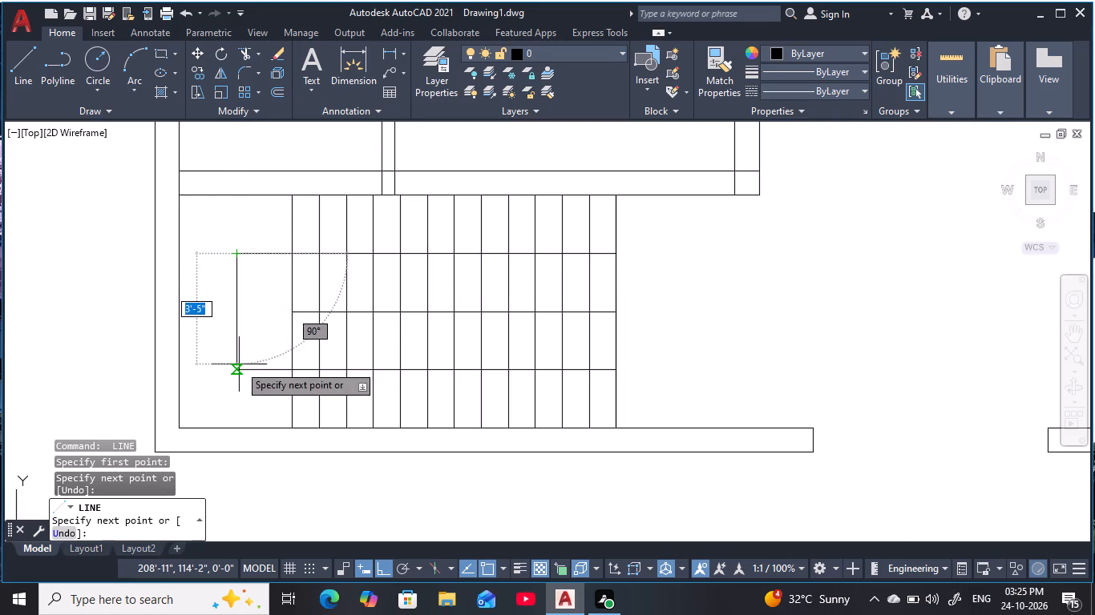
left_click(239, 365)
key("Escape")
key("Escape")
key("Escape")
key("Escape")
key("Escape")
key("Escape")
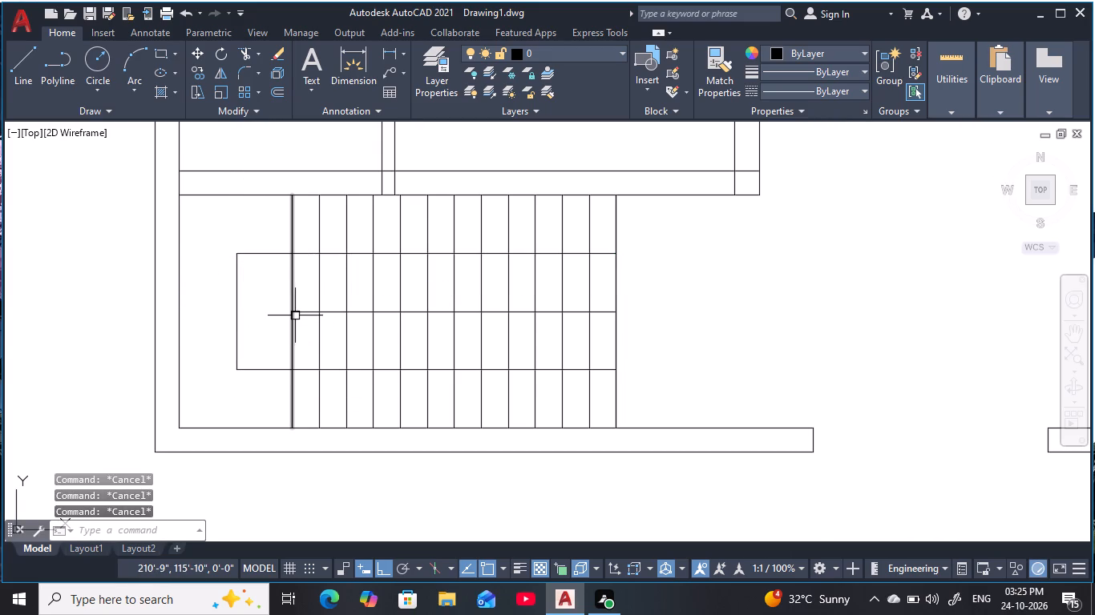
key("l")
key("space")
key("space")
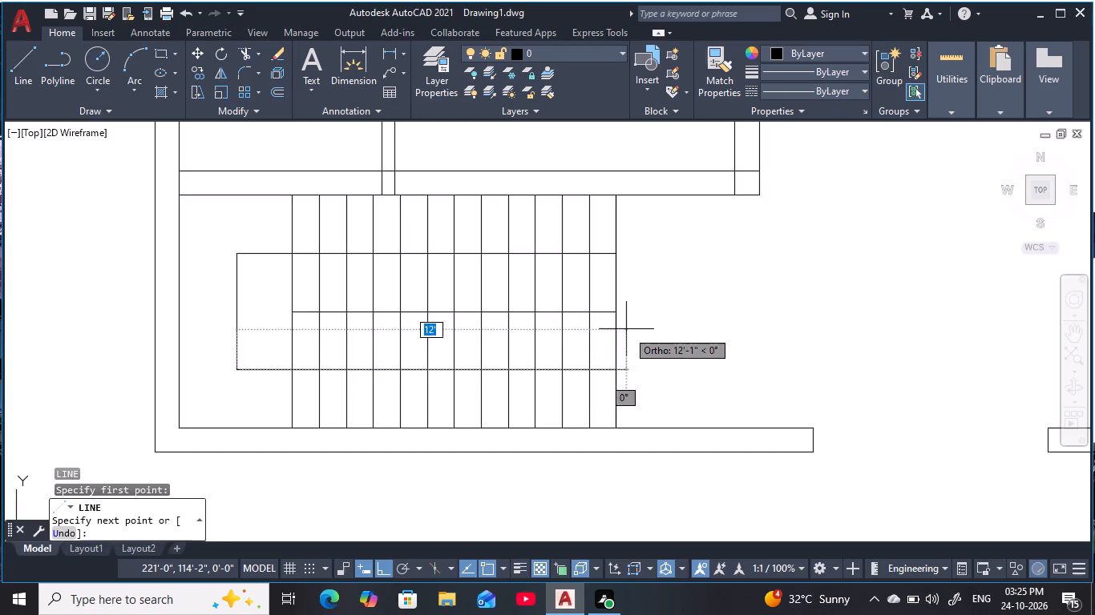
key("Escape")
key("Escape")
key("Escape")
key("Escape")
With Ortho off, draw a diagonal arrowhead stroke about 6" long at about 141° from the upper flight line's right end.
key("space")
scroll(617, 255, "up", 3)
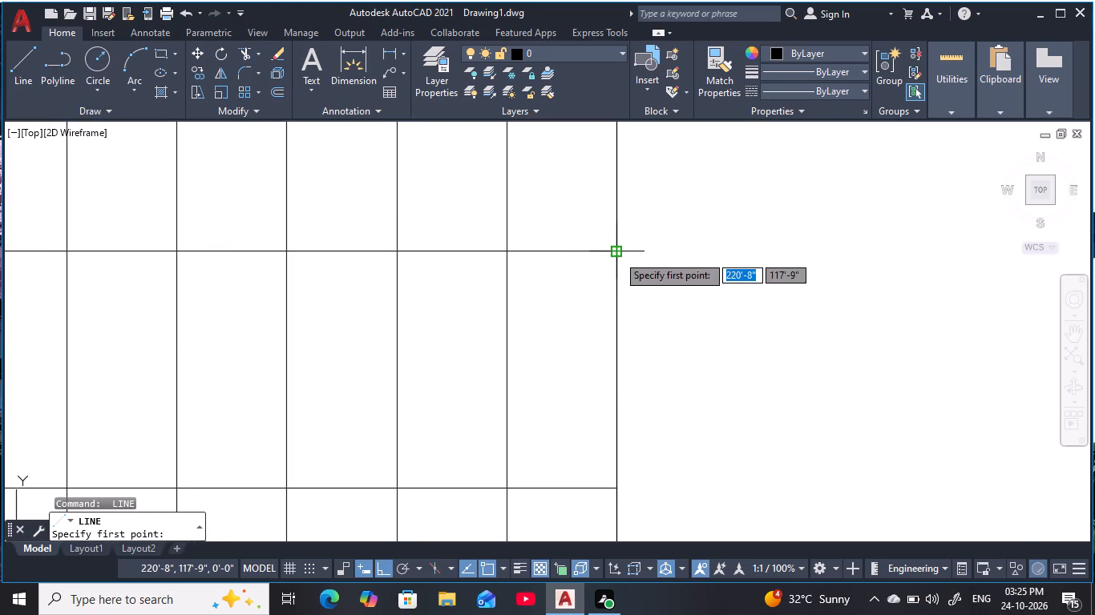
left_click(617, 255)
key("F8")
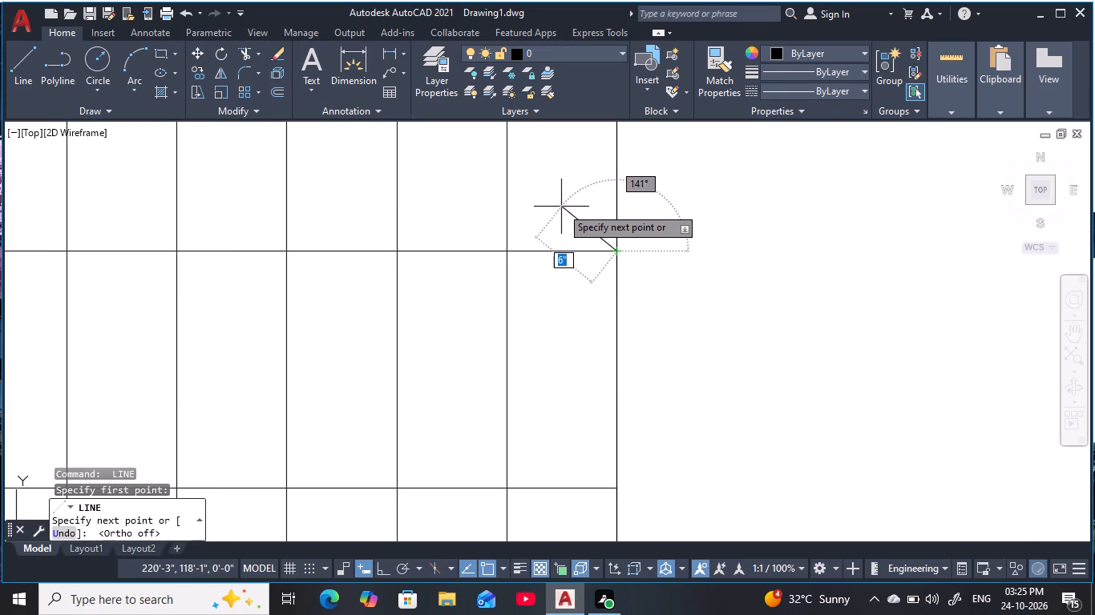
left_click(561, 207)
key("Escape")
key("Escape")
key("Escape")
key("Escape")
Mirror the diagonal arrowhead stroke about the upper flight's horizontal line, keeping the original, with Ortho on.
type("mi")
key("space")
left_click(601, 235)
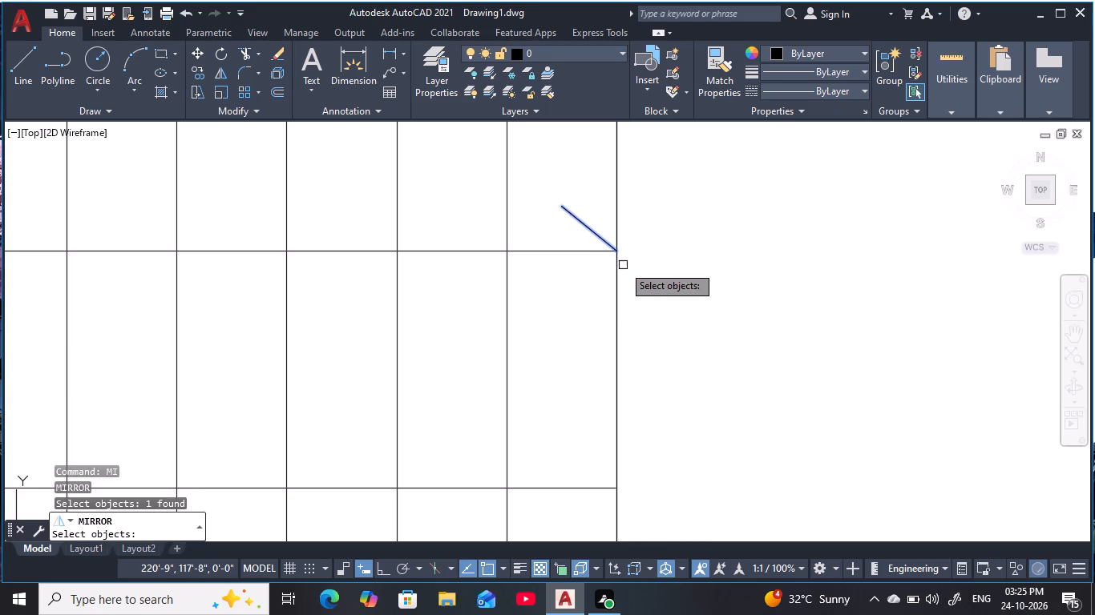
key("F8")
key("space")
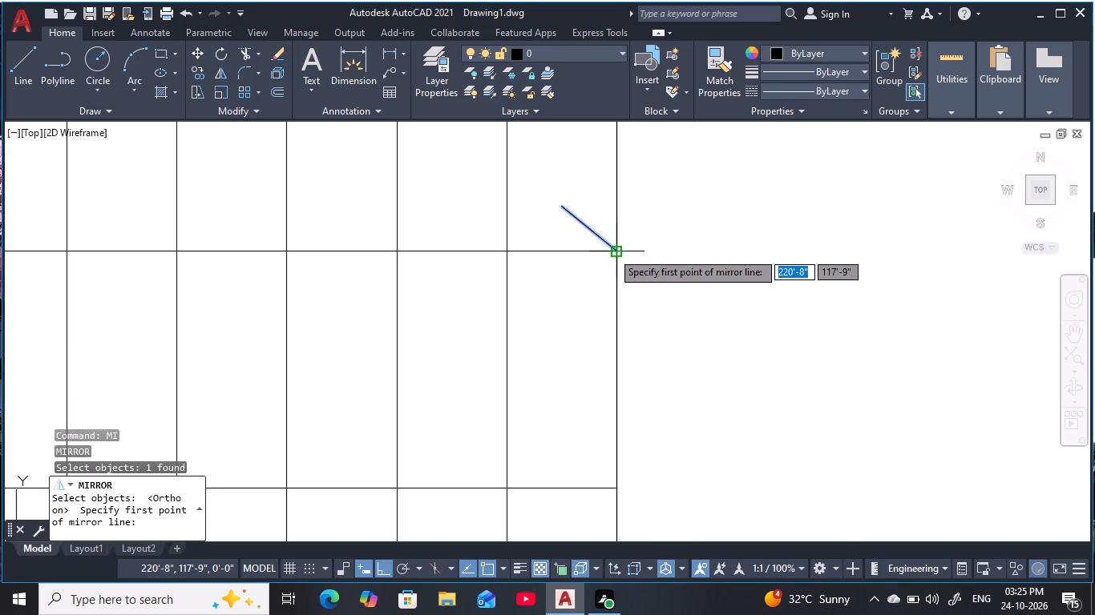
left_click(612, 251)
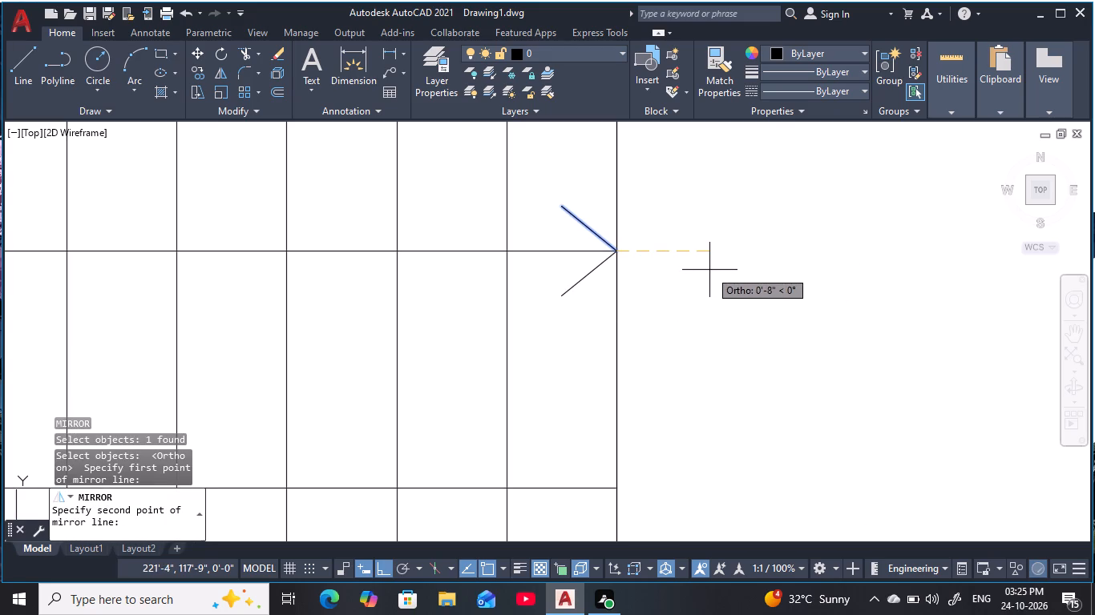
left_click(717, 267)
key("space")
key("Escape")
Examine the staircase with its direction arrow and the rest of the floor plan.
scroll(694, 307, "down", 2)
middle_click_drag(694, 307, 713, 309)
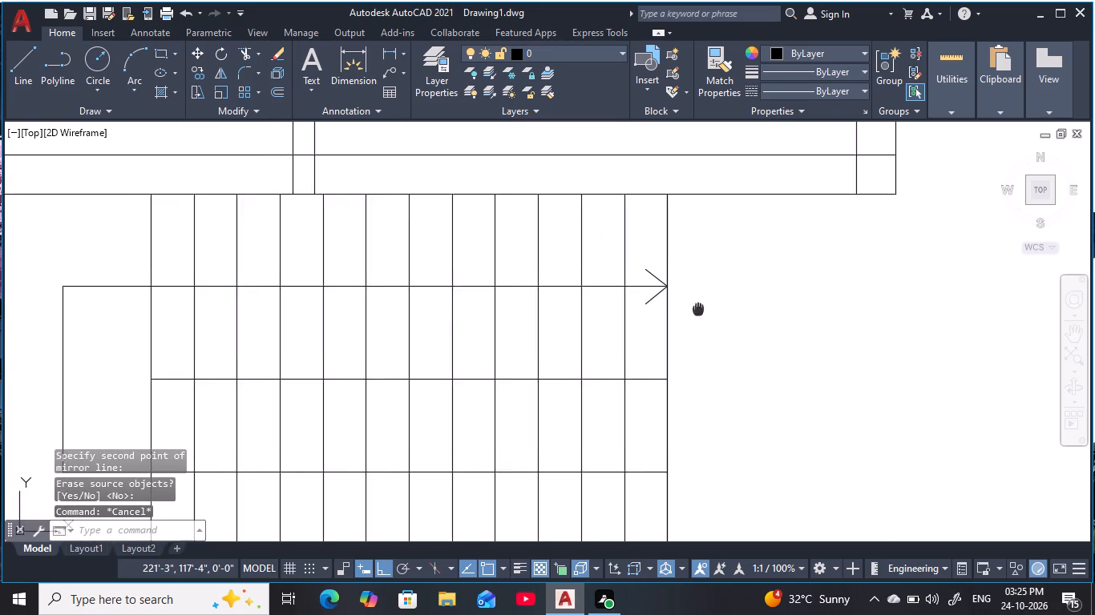
middle_click_drag(713, 309, 877, 310)
scroll(887, 312, "down", 1)
key("Escape")
key("Escape")
scroll(883, 326, "down", 1)
middle_click_drag(883, 326, 795, 306)
key("Escape")
key("Escape")
middle_click_drag(829, 317, 736, 307)
key("Escape")
key("Escape")
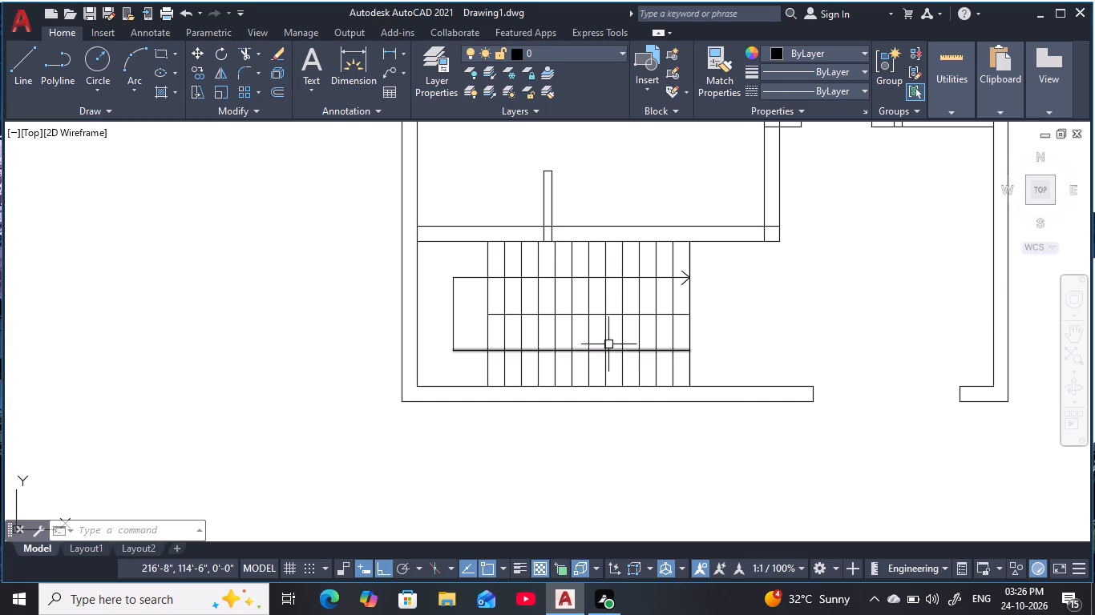
middle_click_drag(833, 348, 762, 377)
scroll(762, 384, "down", 1)
middle_click_drag(760, 387, 741, 397)
key("Escape")
key("Escape")
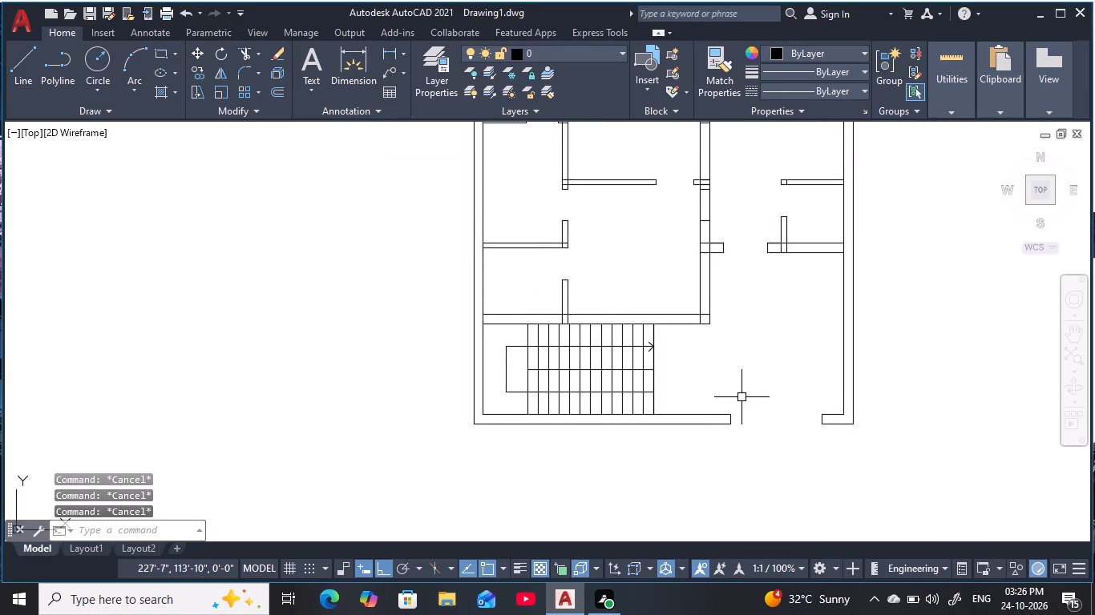
scroll(744, 389, "down", 1)
middle_click_drag(744, 389, 714, 405)
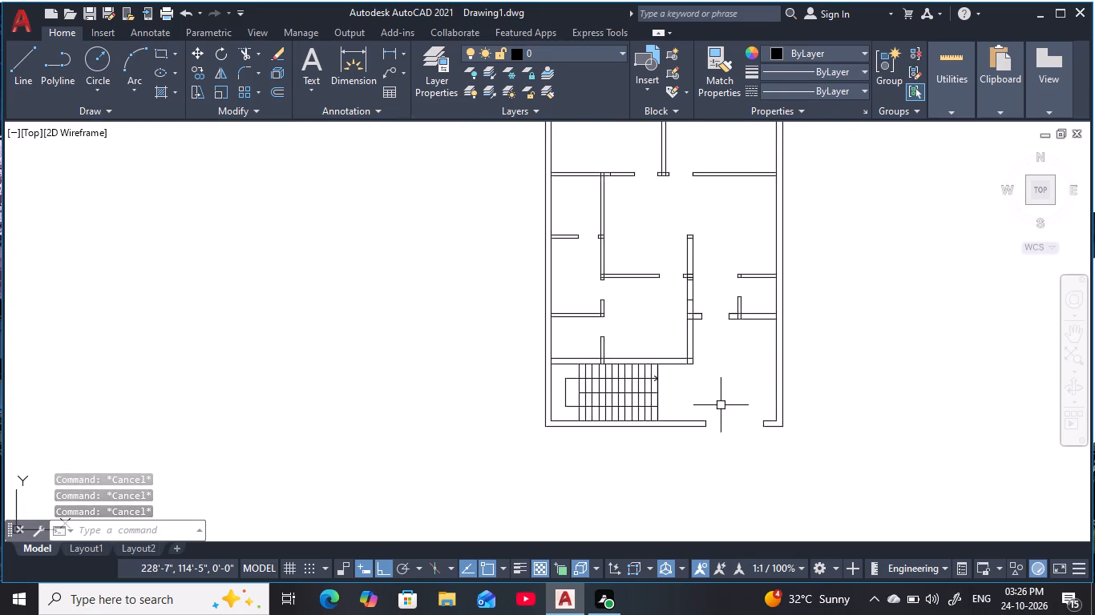
scroll(721, 405, "up", 2)
middle_click_drag(719, 397, 670, 398)
key("Escape")
key("Escape")
key("Escape")
key("Escape")
middle_click_drag(678, 396, 661, 404)
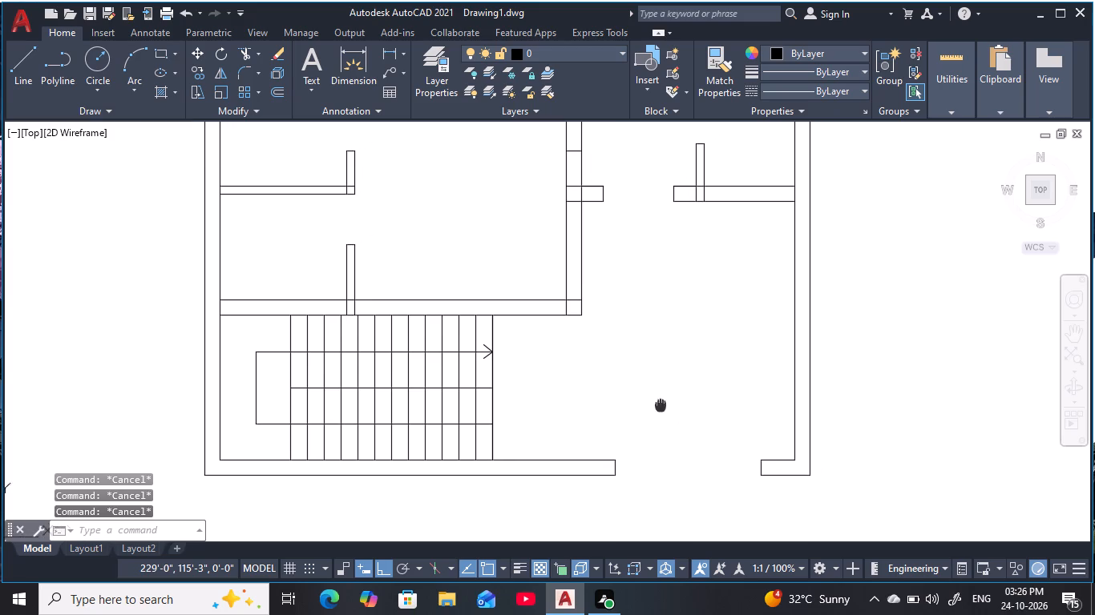
key("Escape")
key("Escape")
key("Escape")
key("Escape")
key("Escape")
key("Escape")
key("Escape")
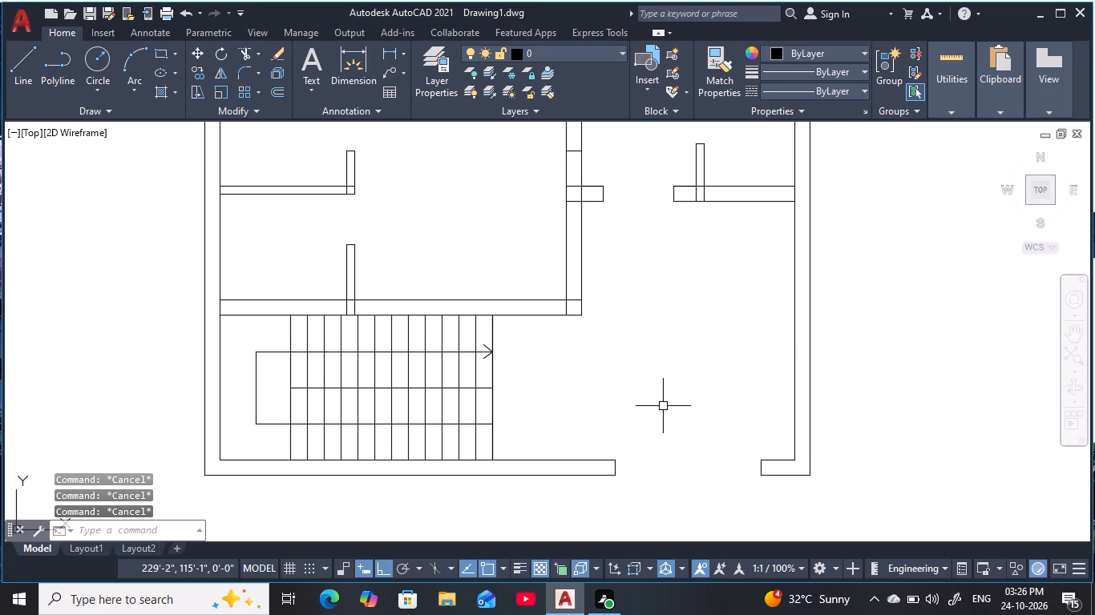
scroll(663, 406, "down", 1)
middle_click_drag(663, 406, 608, 446)
scroll(608, 446, "down", 1)
middle_click_drag(608, 446, 596, 464)
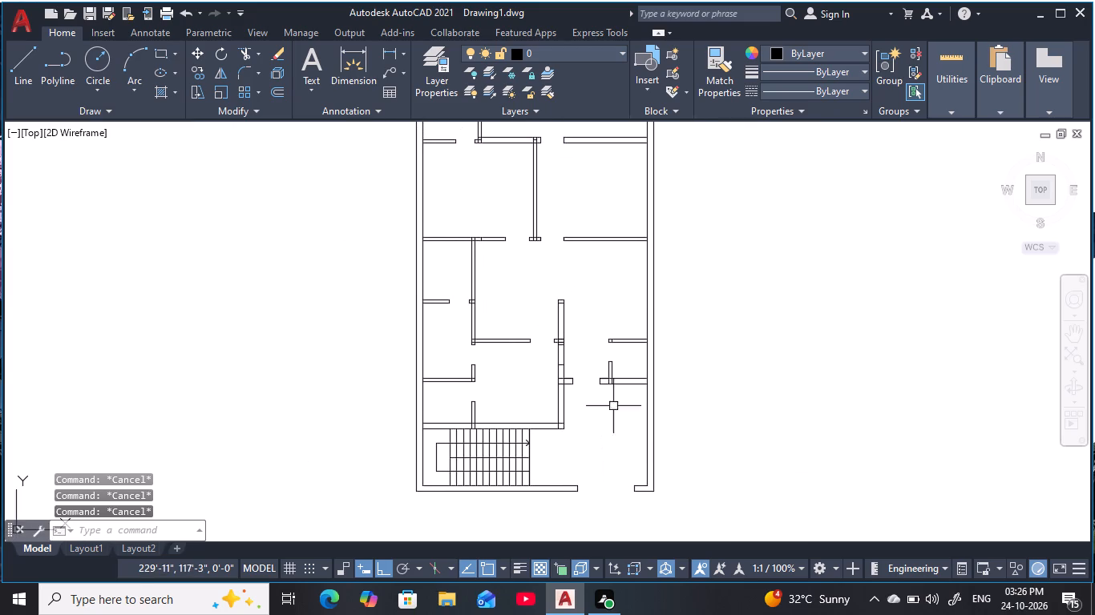
middle_click_drag(637, 283, 610, 317)
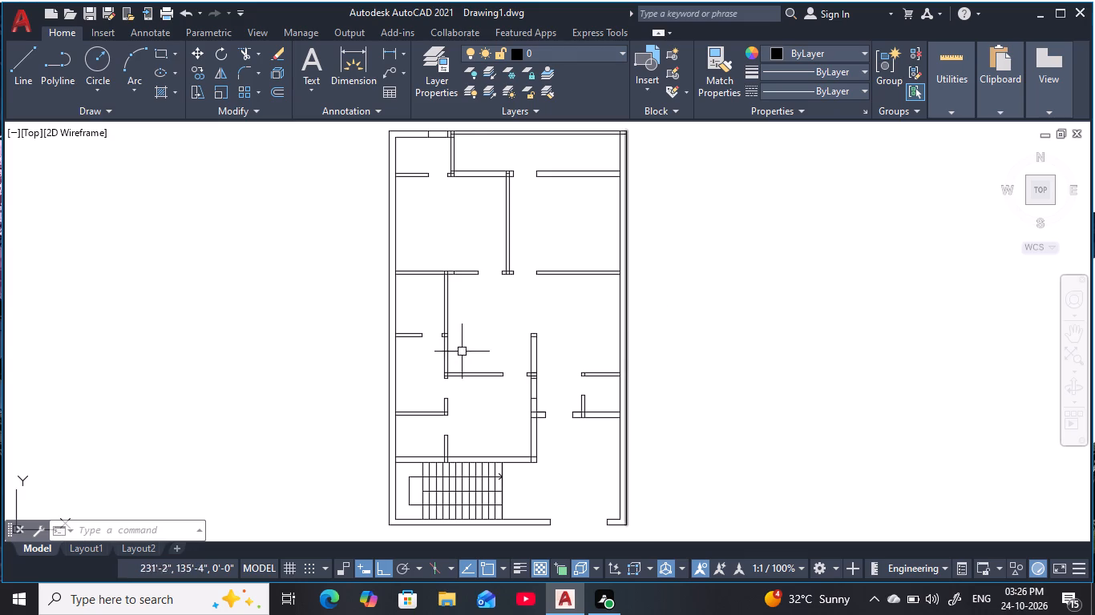
Erase the two short leftover jamb lines across the top outer wall near the upper-left room.
middle_click_drag(471, 251, 539, 397)
scroll(509, 286, "up", 4)
middle_click(507, 327)
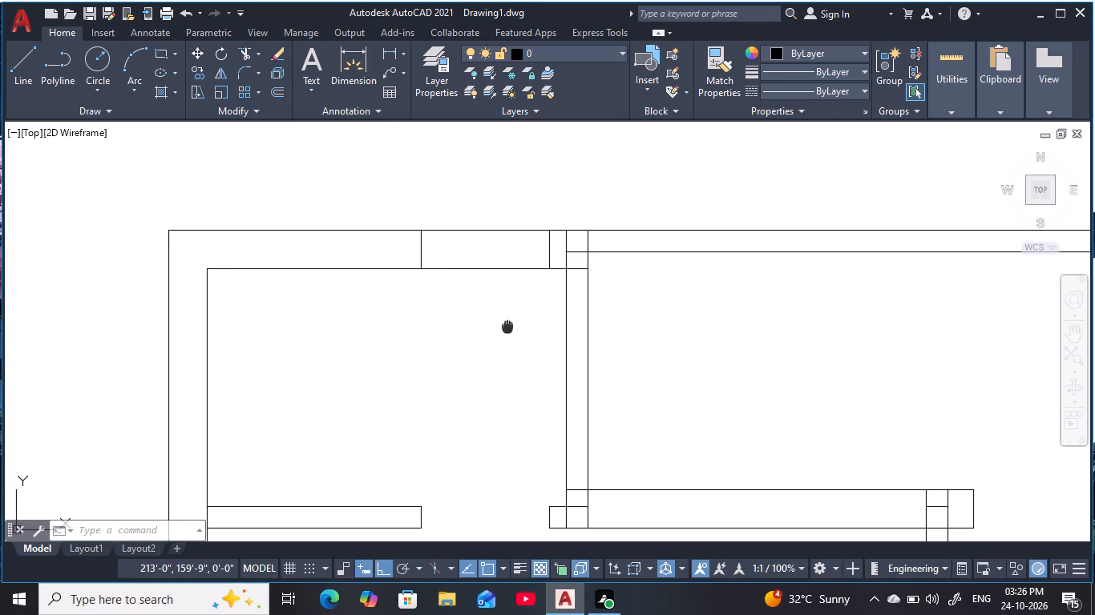
key("Escape")
key("Escape")
left_click(387, 166)
left_click(589, 384)
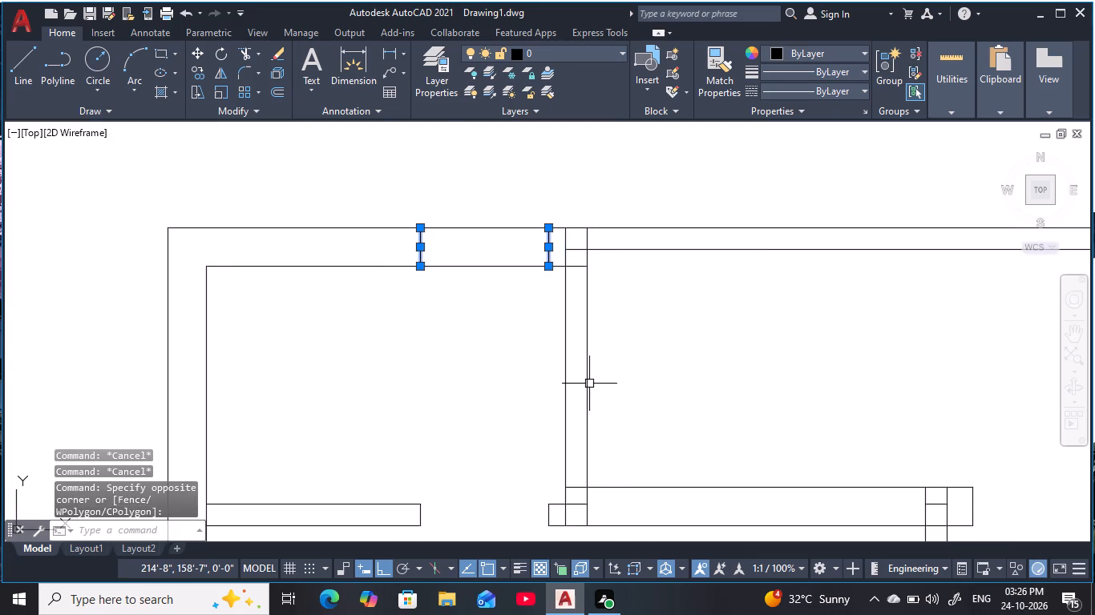
type("e")
key("space")
key("Escape")
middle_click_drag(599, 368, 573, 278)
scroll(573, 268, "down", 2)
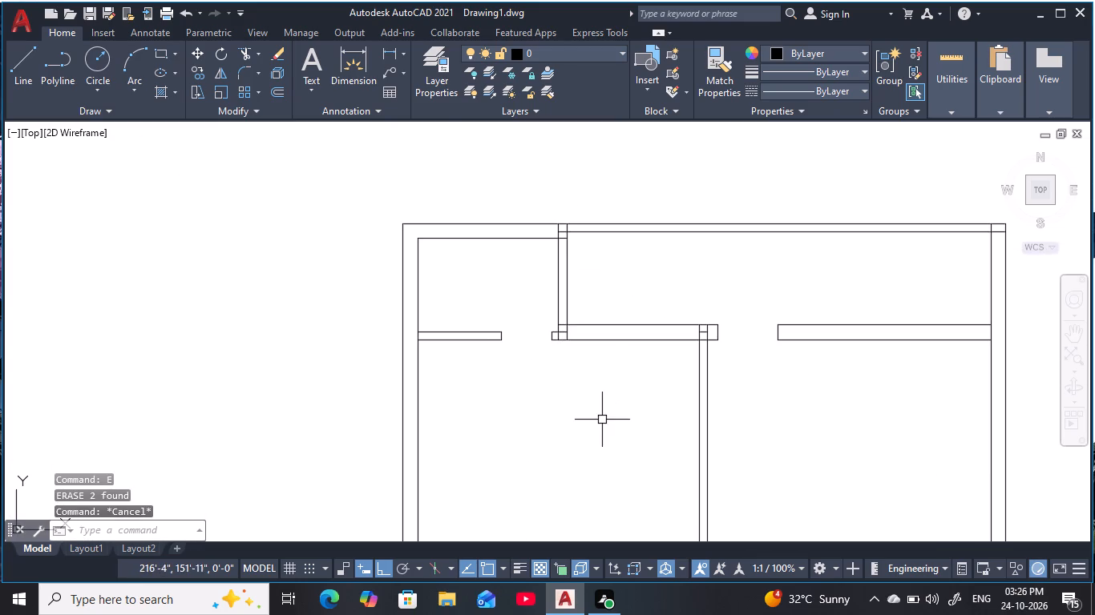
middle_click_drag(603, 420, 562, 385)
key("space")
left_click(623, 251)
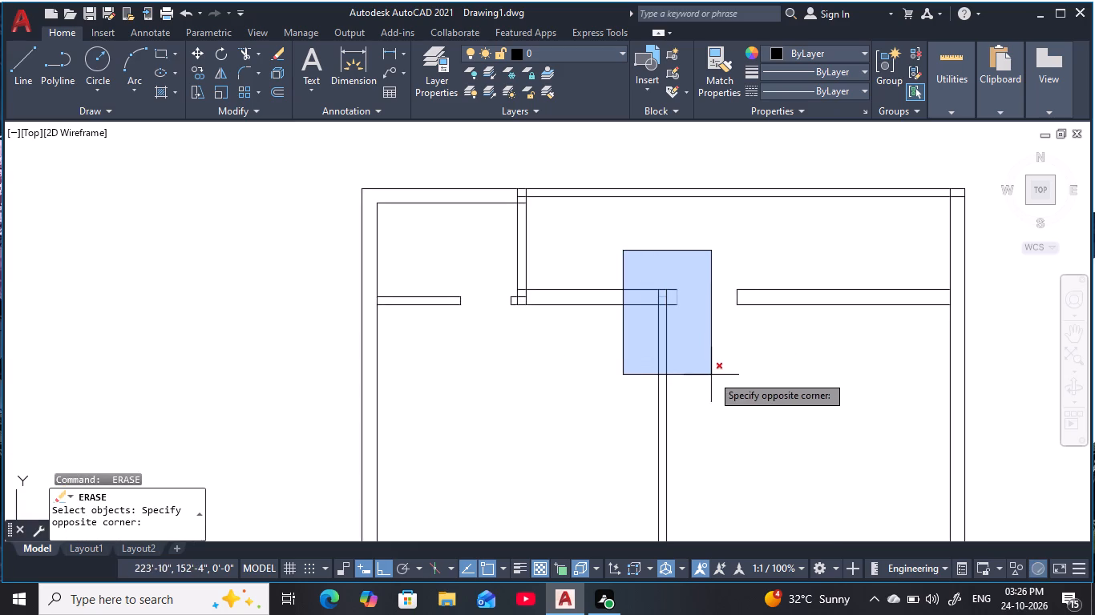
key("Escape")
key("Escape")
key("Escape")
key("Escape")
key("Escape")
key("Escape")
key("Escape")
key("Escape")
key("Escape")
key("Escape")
Erase the short leftover line across the middle-left horizontal wall, beside its junction with the vertical partition.
middle_click_drag(670, 392, 665, 389)
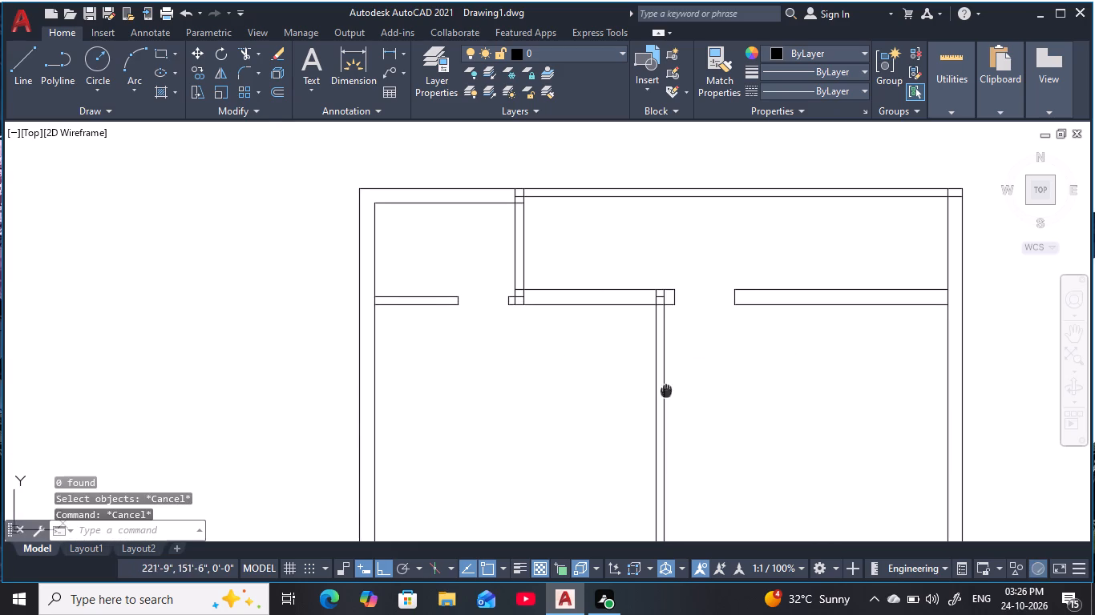
middle_click_drag(665, 389, 577, 201)
left_click(377, 324)
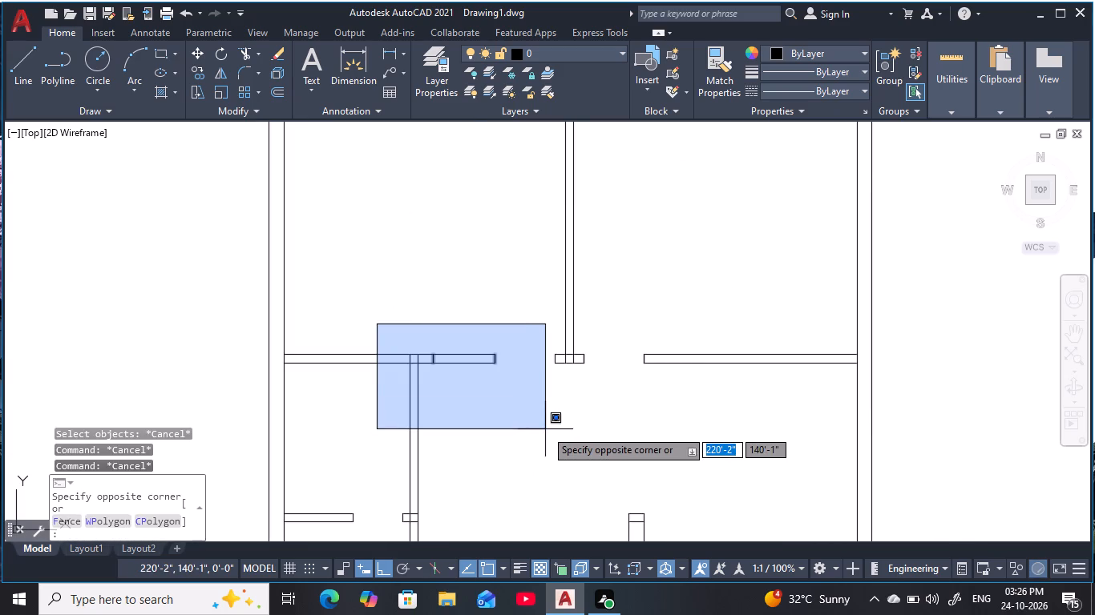
left_click(454, 373)
key("space")
Erase the two short leftover lines across the central 9" vertical wall, below the horizontal wall stub.
middle_click_drag(632, 491, 623, 462)
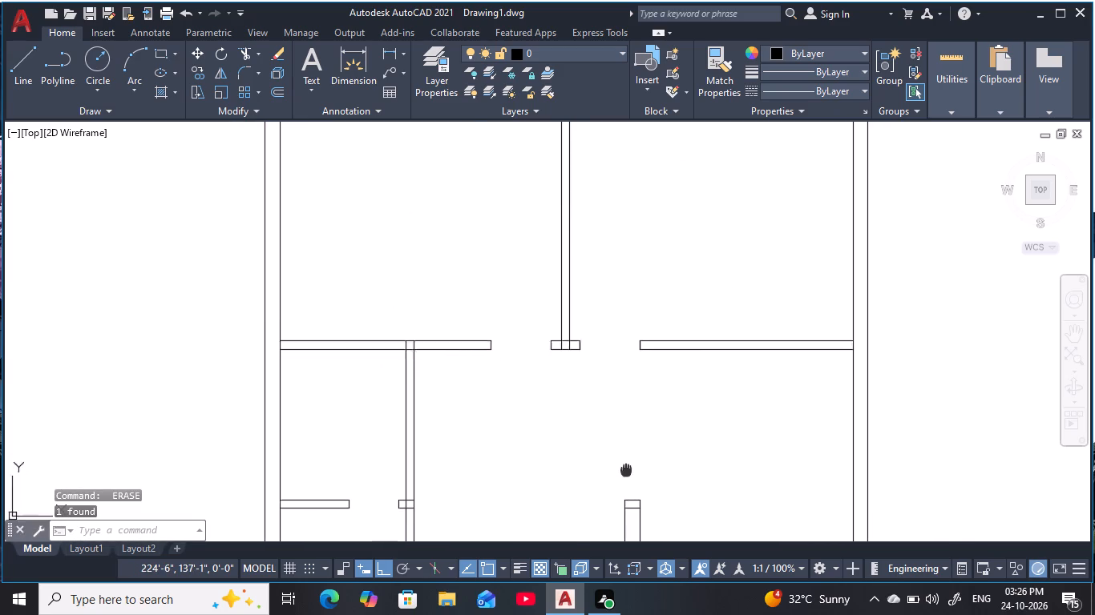
middle_click_drag(623, 462, 592, 288)
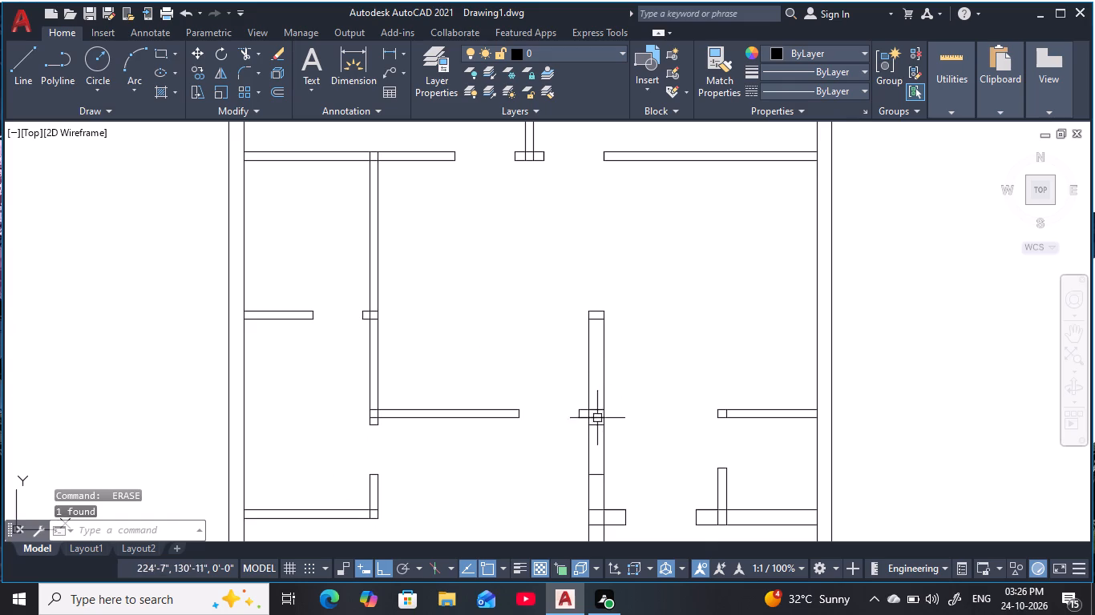
middle_click_drag(602, 442, 600, 360)
scroll(581, 350, "up", 2)
left_click(552, 323)
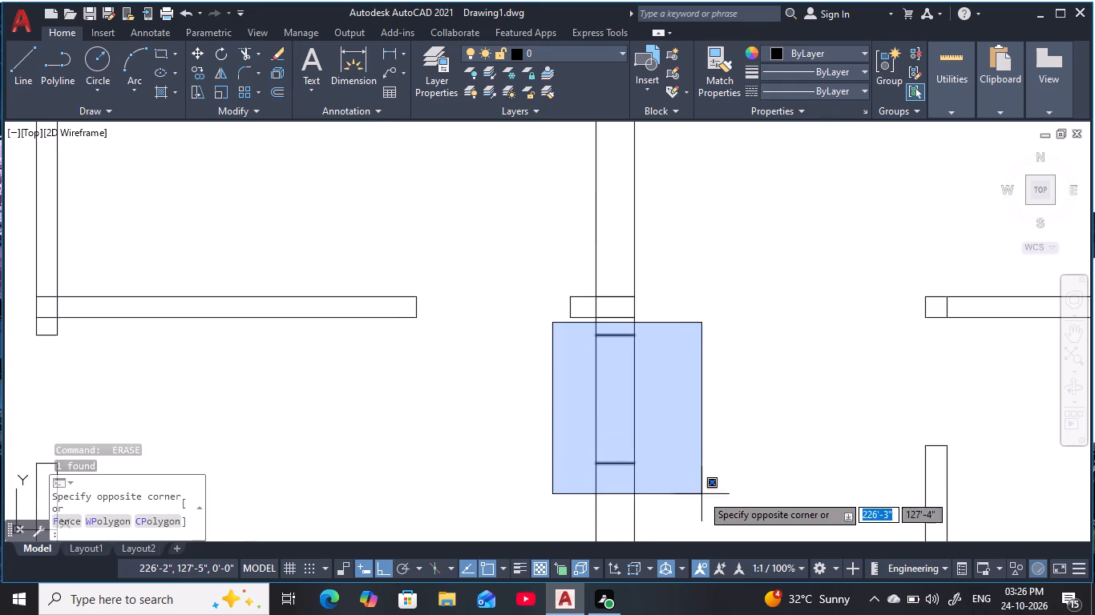
left_click(705, 496)
key("space")
Trim the lines crossing the wall above the staircase where it meets the vertical partition and the left outer wall.
middle_click_drag(727, 475, 590, 269)
scroll(512, 173, "down", 2)
scroll(499, 286, "down", 1)
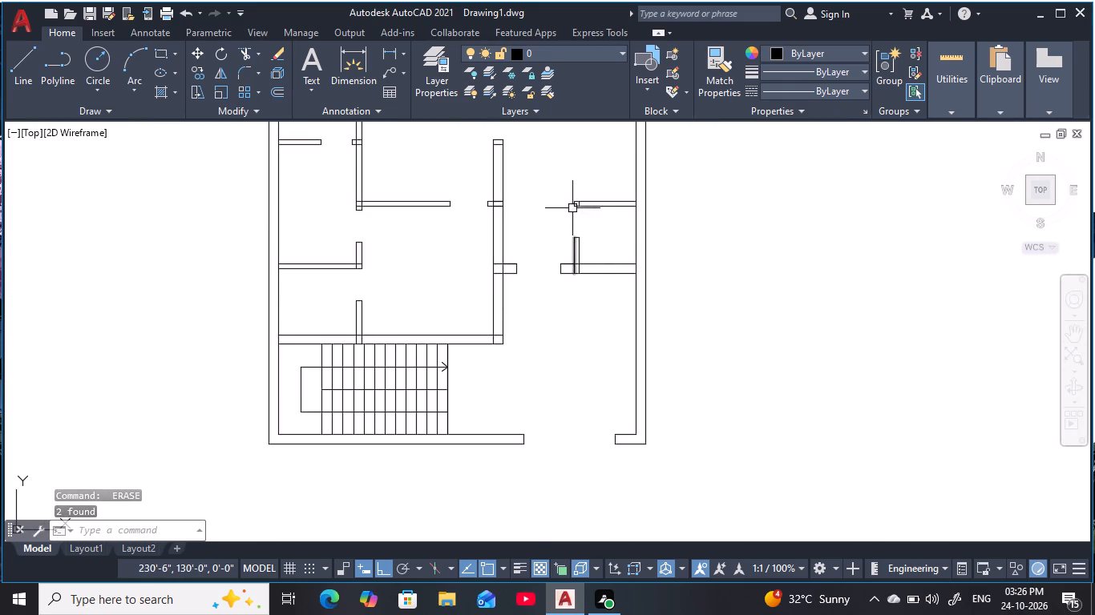
key("Escape")
key("Escape")
key("Escape")
key("Escape")
key("Escape")
type("tr")
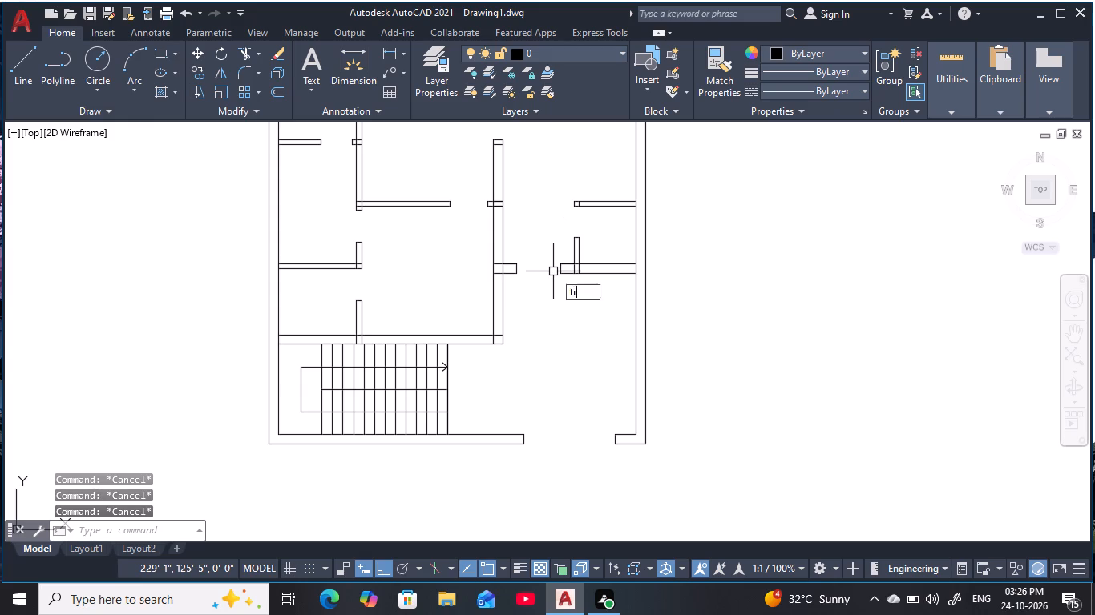
key("space")
scroll(327, 344, "up", 4)
left_click_drag(566, 325, 556, 328)
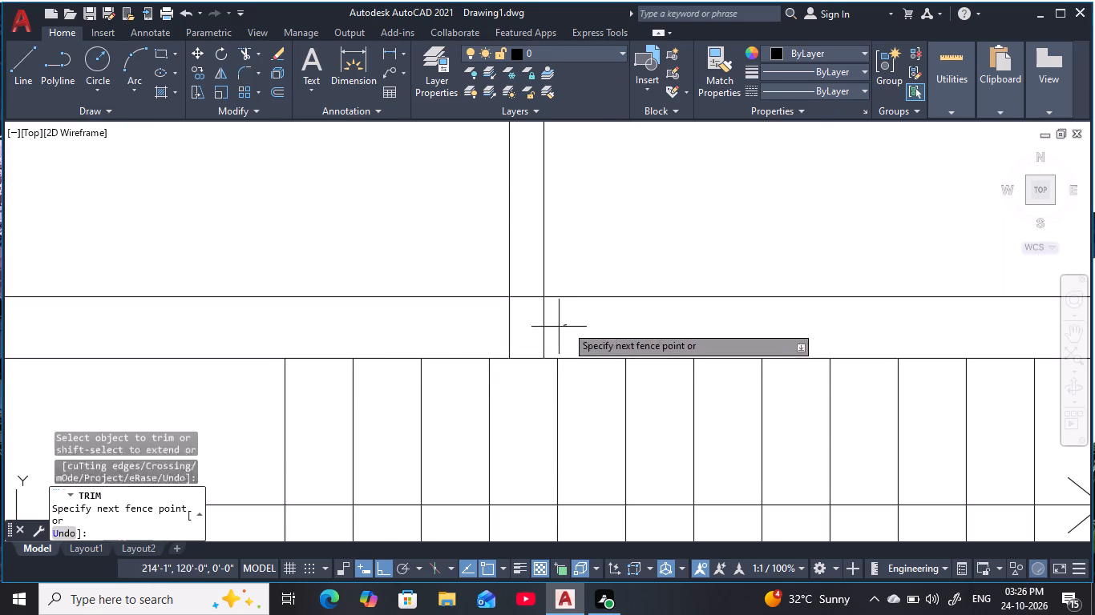
left_click_drag(556, 328, 533, 295)
scroll(460, 318, "down", 3)
middle_click_drag(451, 325, 736, 340)
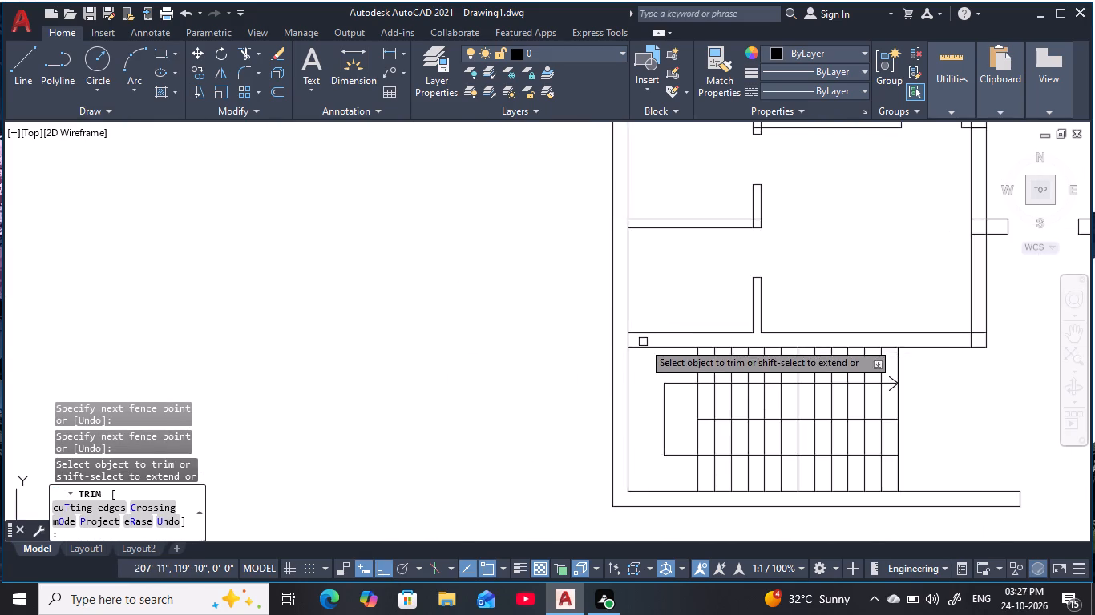
scroll(641, 342, "up", 4)
left_click_drag(637, 341, 538, 334)
Trim the lower-left horizontal partition's overlapping lines at its corner with the short vertical wall and its left outer wall junction.
scroll(608, 336, "down", 4)
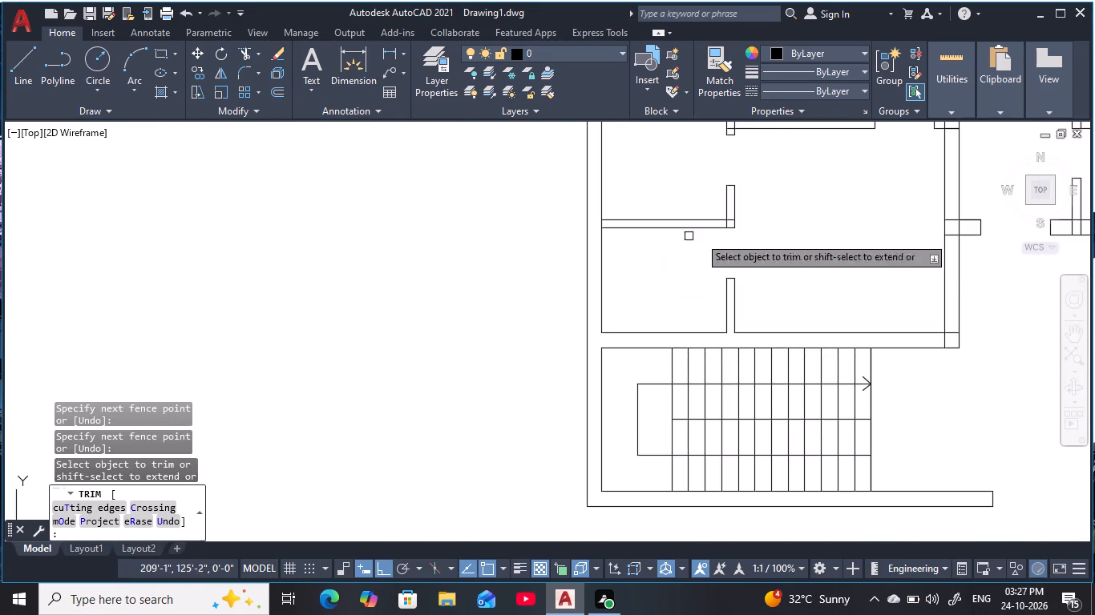
scroll(751, 222, "up", 3)
scroll(642, 217, "up", 3)
left_click_drag(730, 192, 643, 273)
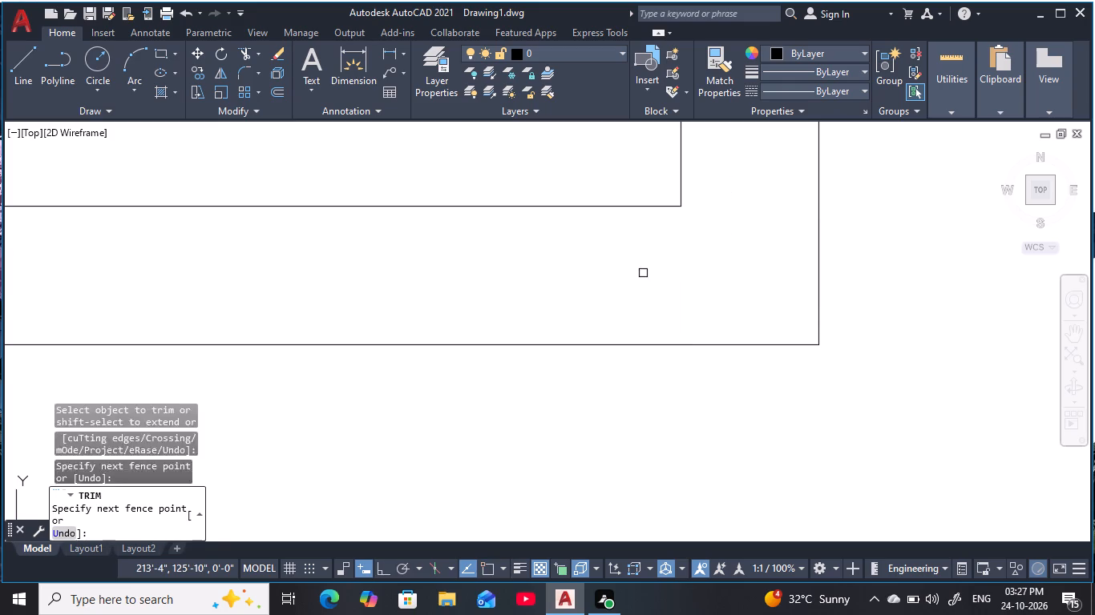
scroll(624, 280, "down", 7)
middle_click(623, 281)
scroll(620, 283, "down", 2)
middle_click_drag(618, 281, 686, 311)
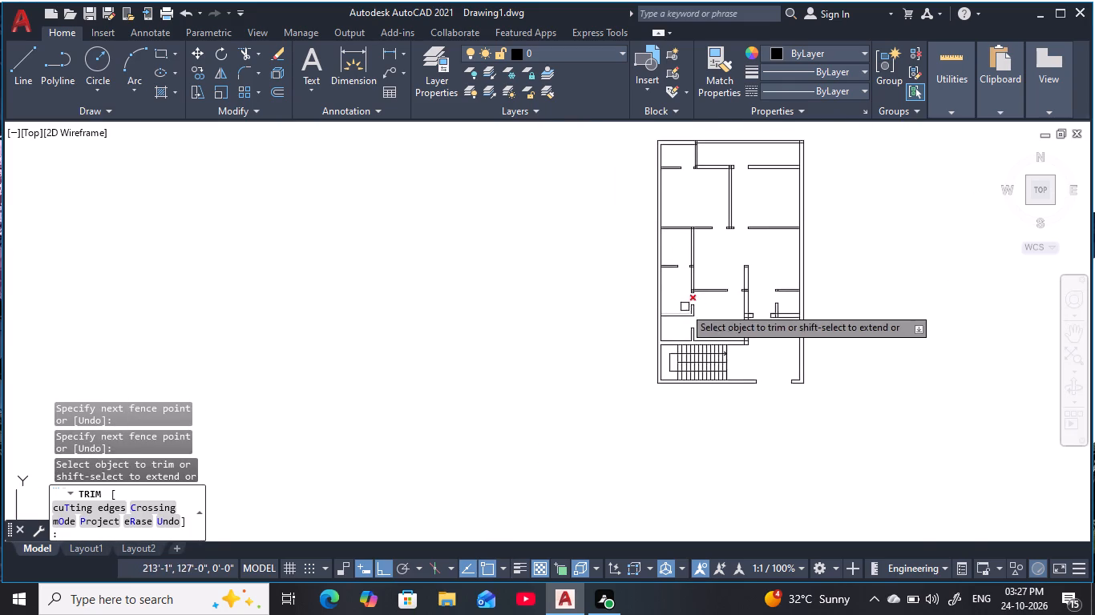
scroll(688, 275, "up", 3)
middle_click_drag(688, 275, 713, 222)
scroll(600, 376, "up", 2)
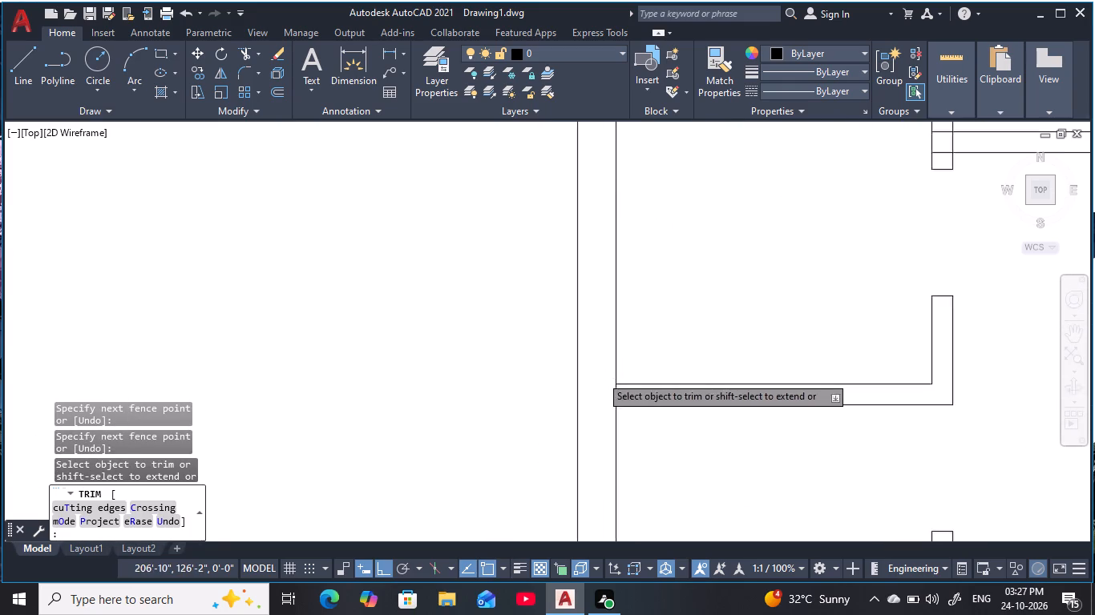
scroll(600, 376, "up", 2)
left_click_drag(673, 423, 616, 417)
Trim the overlapping lines where the left vertical partition meets the horizontal wall running right near its lower end.
scroll(673, 390, "down", 6)
middle_click_drag(774, 332, 736, 356)
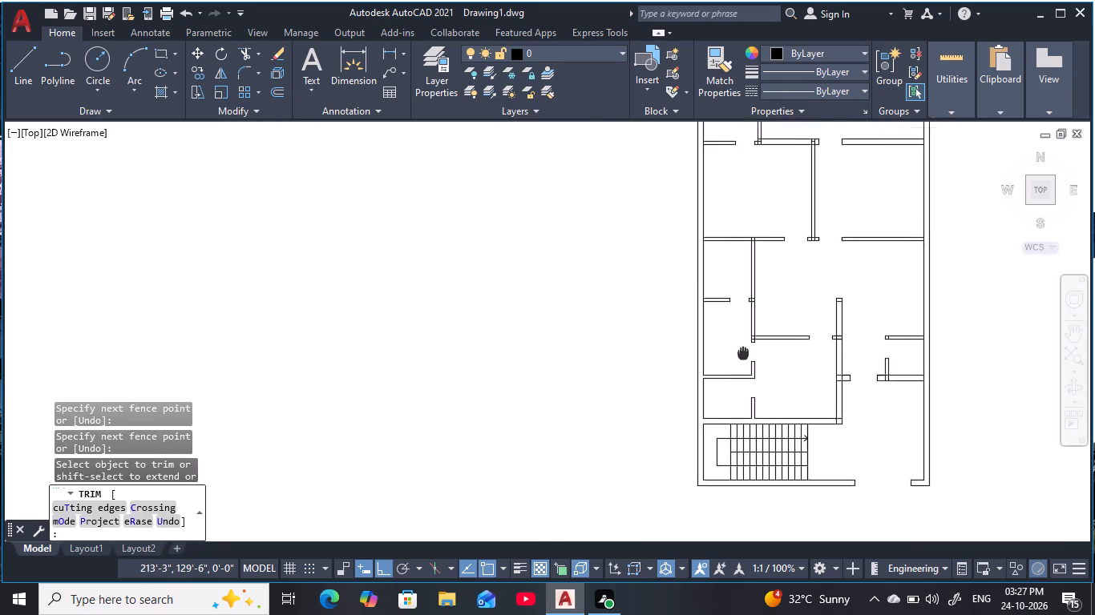
middle_click_drag(736, 356, 705, 356)
scroll(711, 356, "up", 6)
middle_click_drag(709, 357, 693, 427)
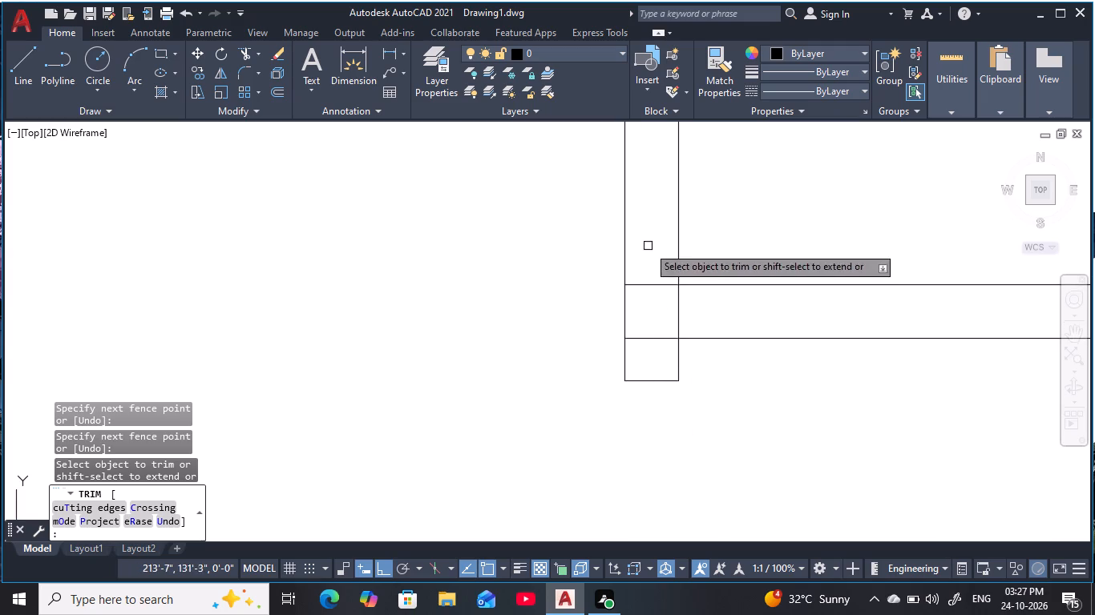
left_click_drag(648, 245, 689, 326)
Trim the lines inside the small left room's partition junctions, at the short stub on the vertical partition and at the left outer wall.
scroll(690, 319, "down", 4)
middle_click_drag(690, 319, 657, 358)
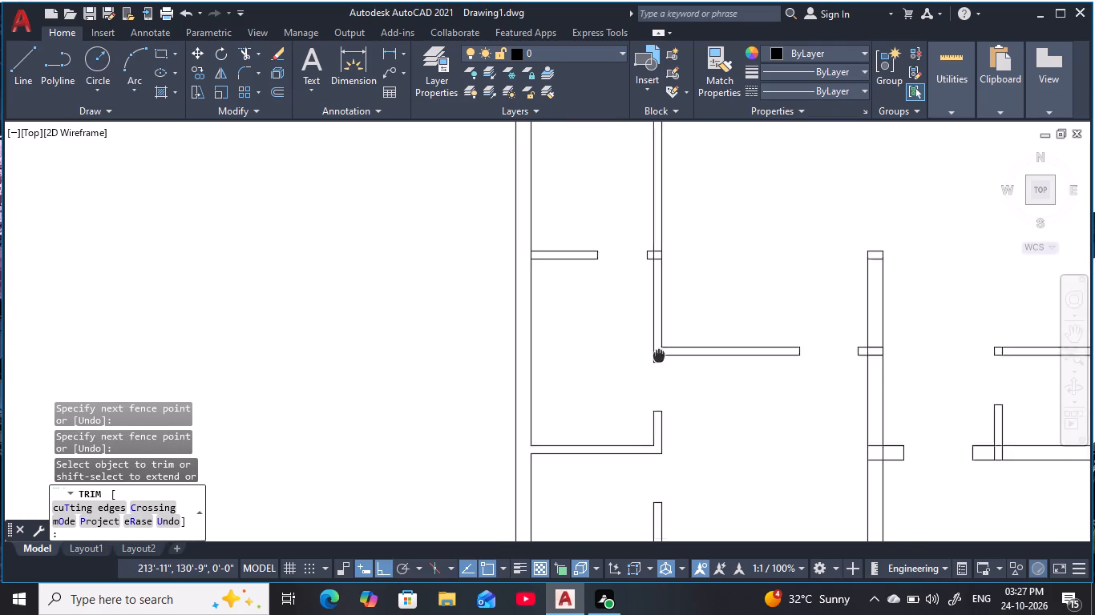
middle_click_drag(657, 358, 657, 360)
scroll(652, 259, "up", 5)
left_click_drag(652, 256, 639, 376)
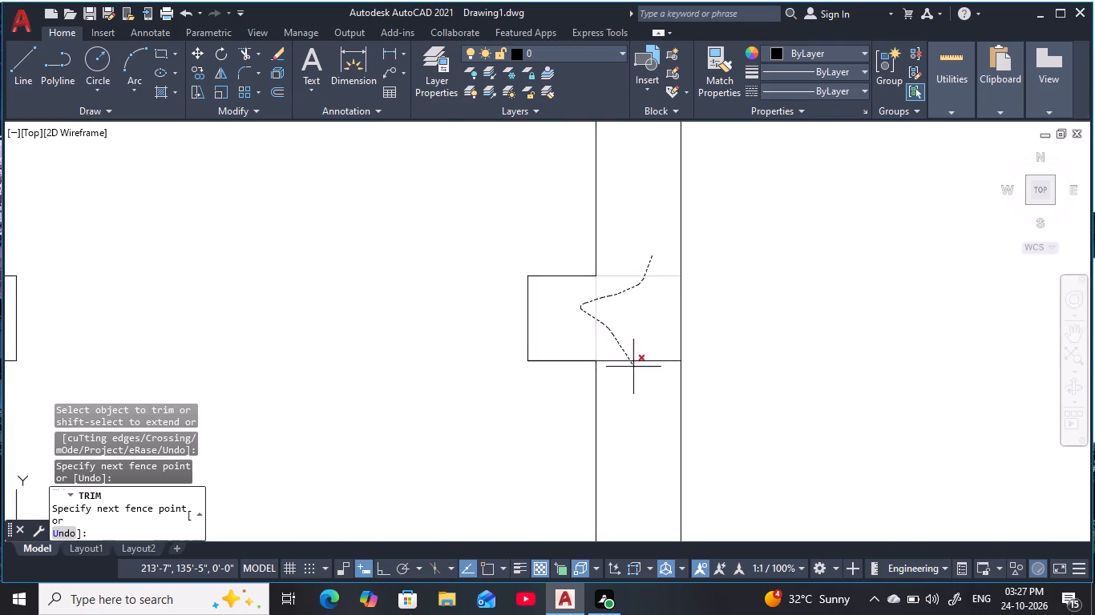
left_click_drag(639, 376, 640, 388)
scroll(628, 375, "down", 3)
middle_click_drag(627, 374, 833, 387)
scroll(522, 371, "up", 3)
left_click_drag(537, 371, 451, 384)
Trim the middle-left horizontal wall's junctions with the vertical partition below it and with the left outer wall.
scroll(640, 318, "down", 6)
middle_click_drag(661, 275, 649, 404)
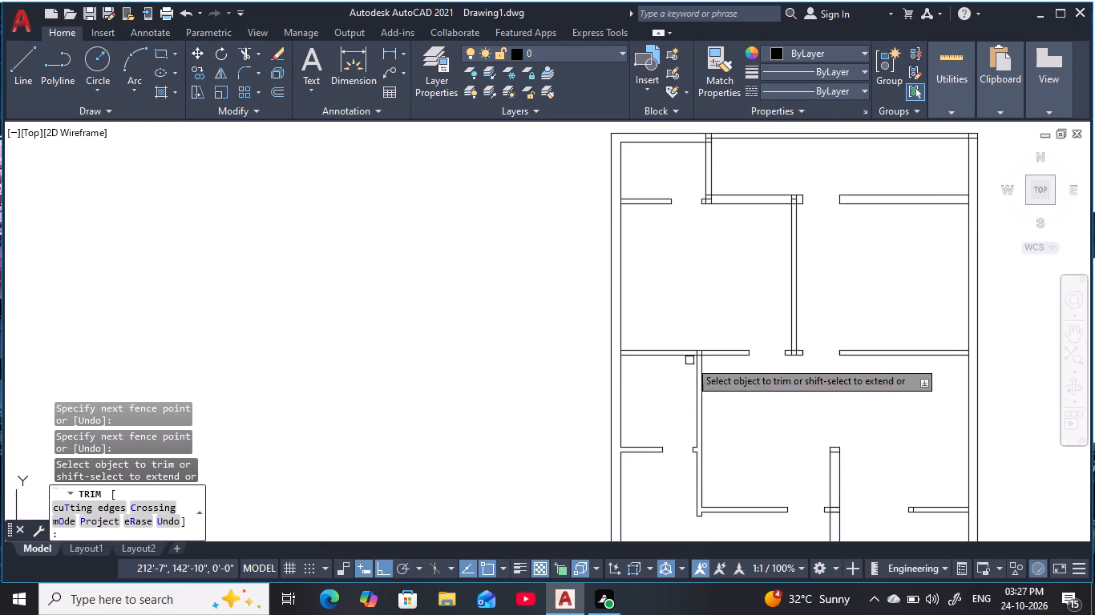
scroll(705, 350, "up", 5)
middle_click_drag(665, 435, 686, 325)
scroll(719, 309, "up", 2)
left_click_drag(709, 291, 706, 291)
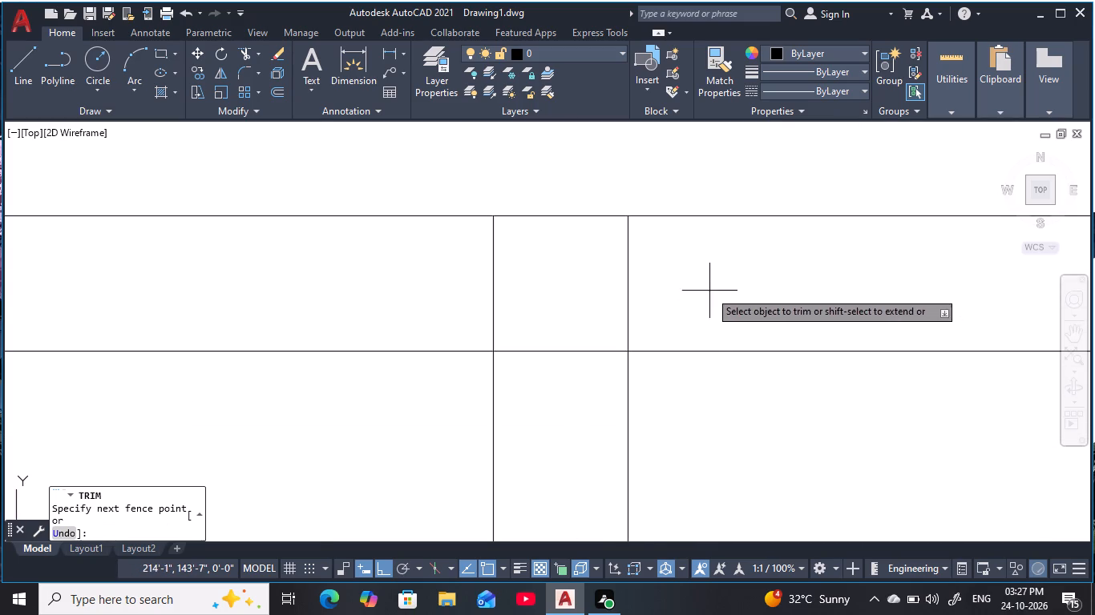
left_click_drag(706, 291, 543, 377)
scroll(543, 377, "down", 4)
middle_click_drag(592, 377, 779, 377)
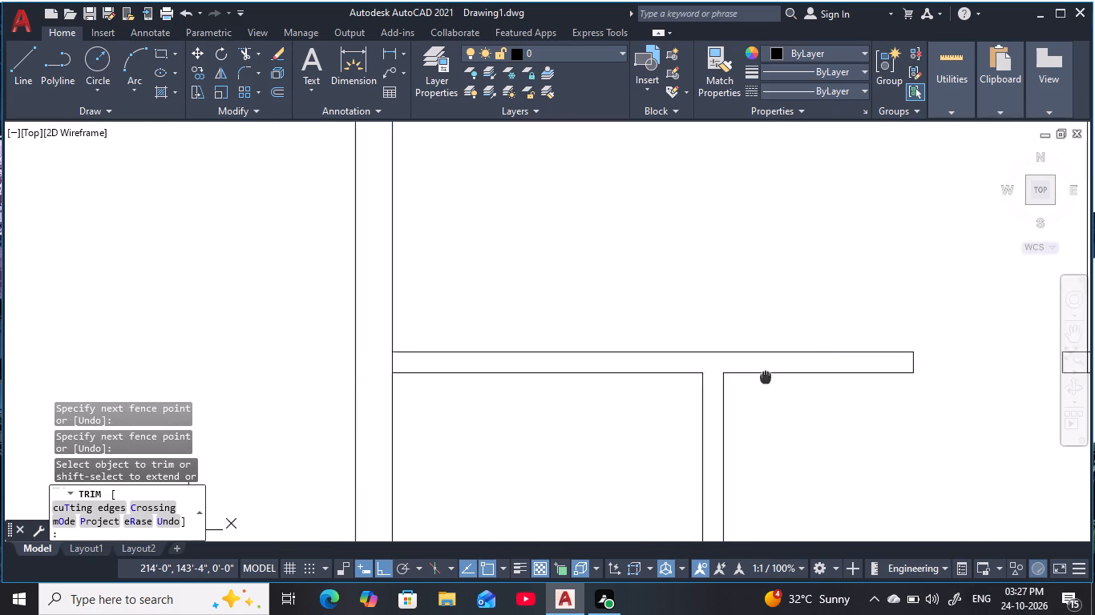
scroll(418, 368, "up", 4)
left_click_drag(424, 364, 341, 347)
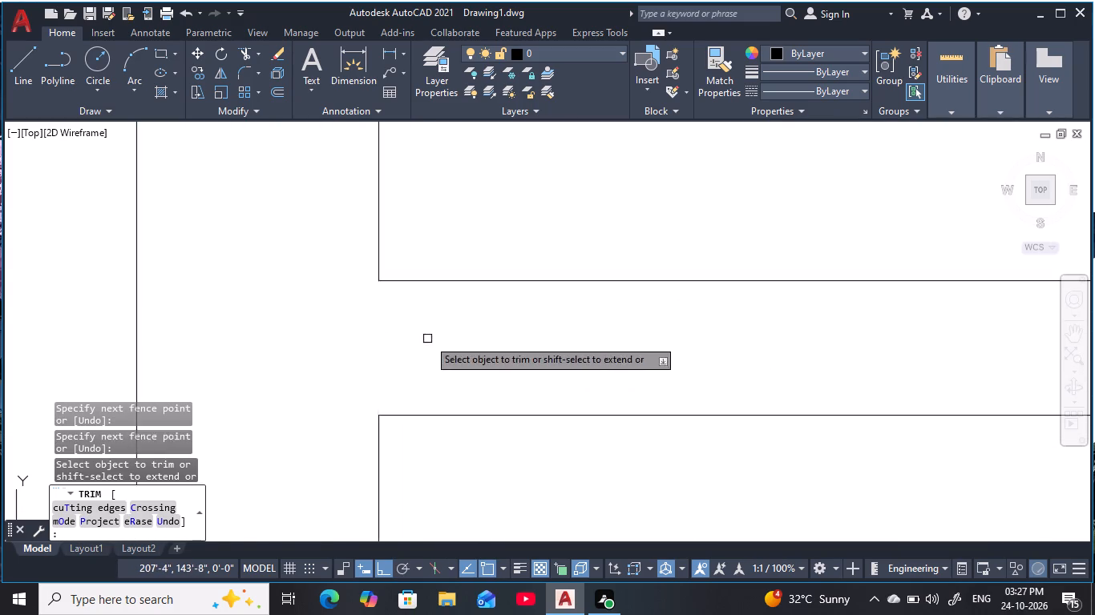
Trim the crossing lines where the upper central vertical partition meets the short horizontal wall at its lower end.
scroll(430, 339, "down", 5)
scroll(512, 349, "down", 2)
scroll(661, 364, "up", 2)
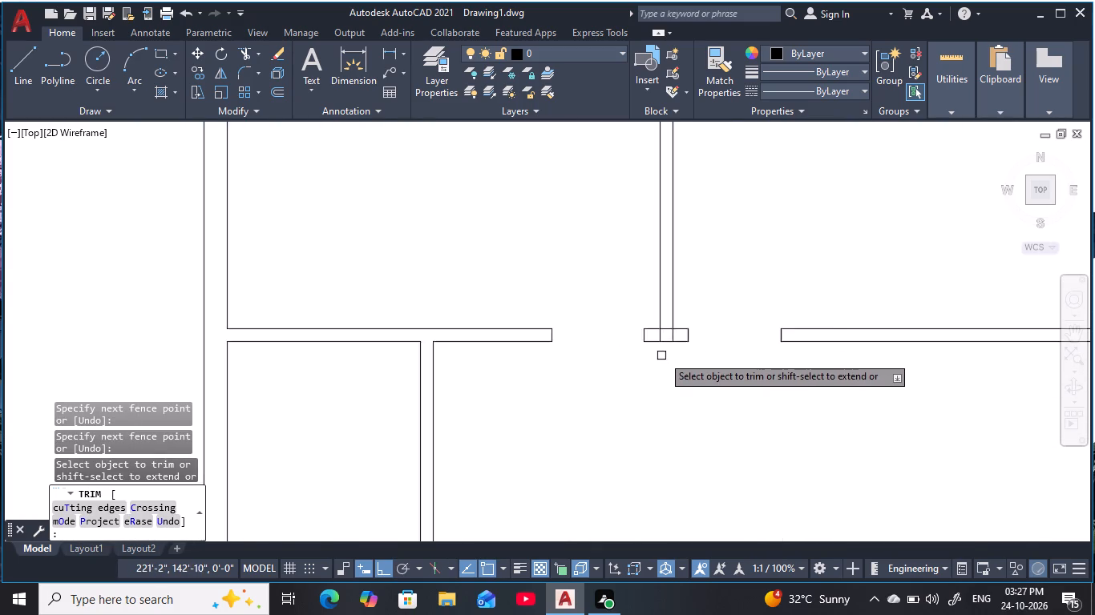
scroll(662, 355, "up", 5)
middle_click_drag(706, 240, 671, 336)
left_click_drag(729, 328, 465, 283)
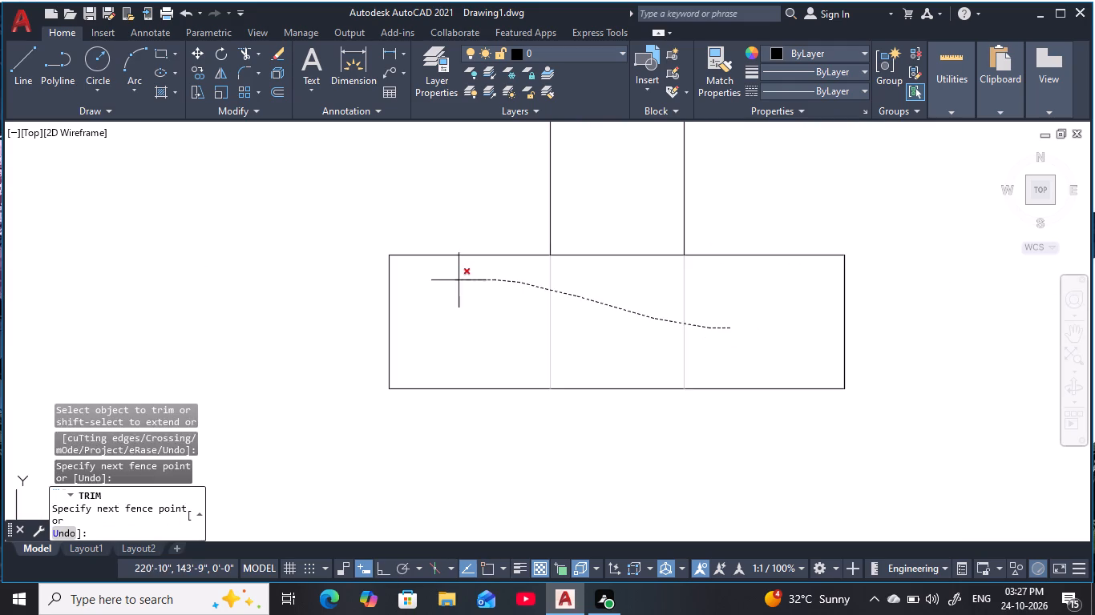
left_click_drag(465, 283, 463, 283)
left_click_drag(591, 235, 587, 305)
Trim the right outer wall's inner line where the middle and upper right horizontal walls join it.
scroll(600, 304, "down", 6)
middle_click_drag(604, 306, 507, 299)
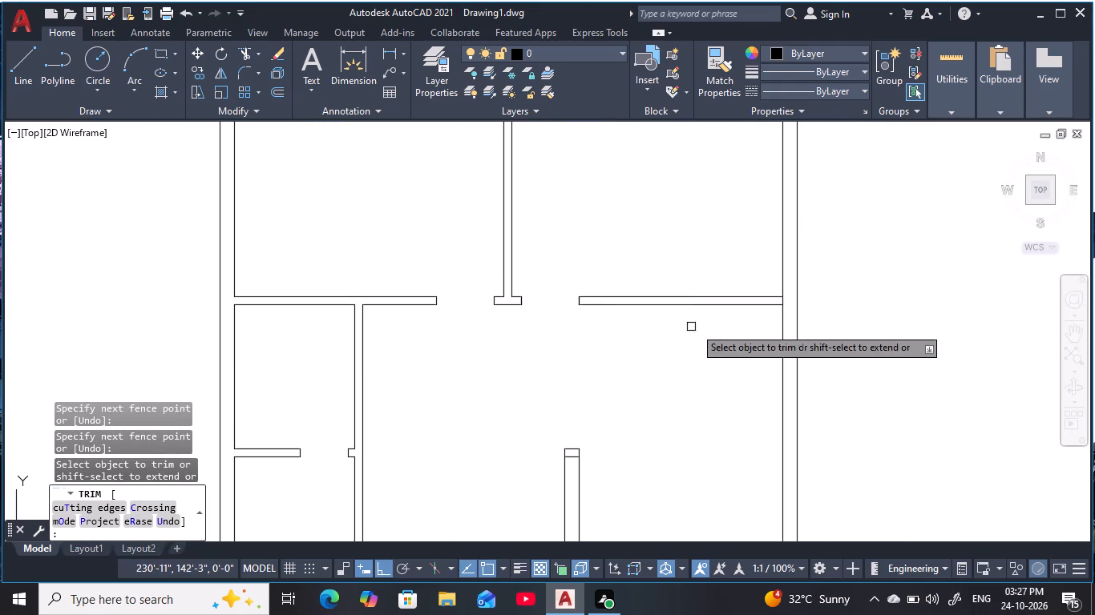
scroll(773, 312, "up", 5)
left_click_drag(901, 214, 855, 207)
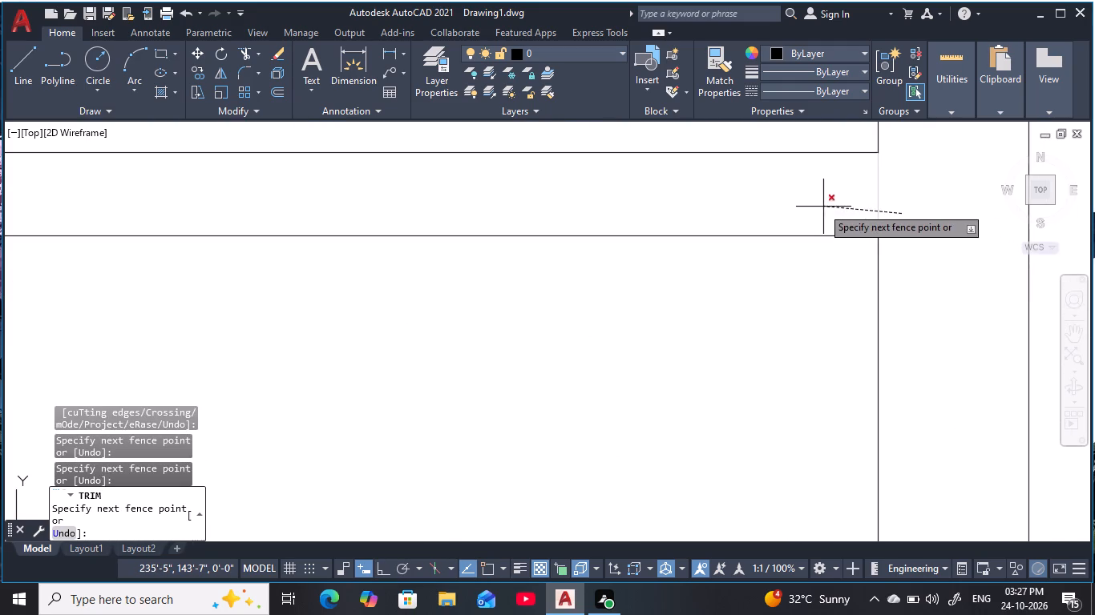
scroll(806, 209, "down", 3)
left_click(795, 204)
scroll(799, 191, "down", 4)
middle_click_drag(799, 190, 759, 376)
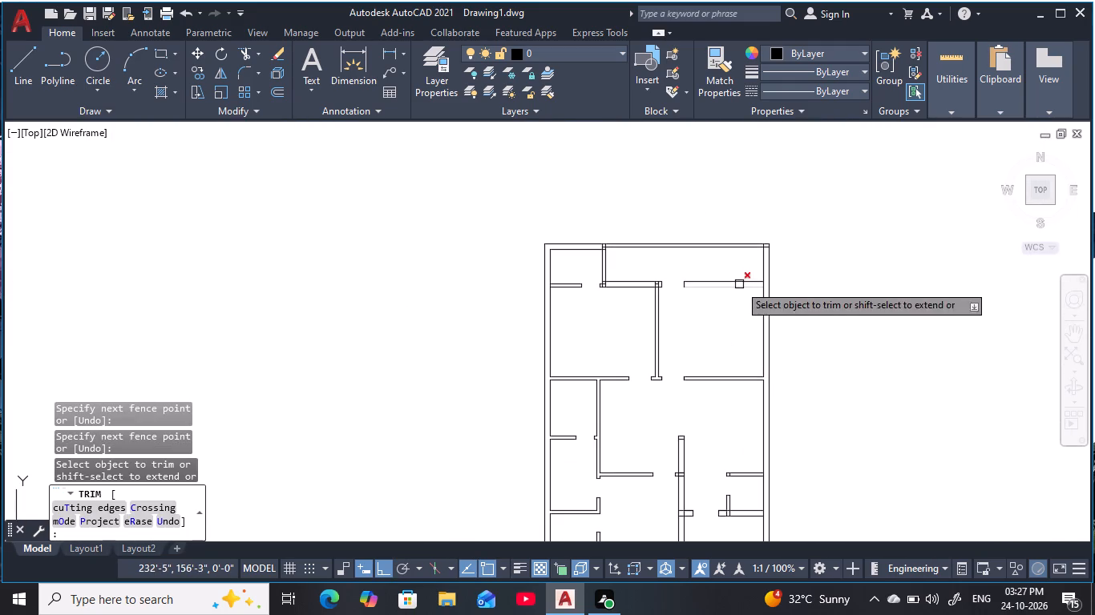
scroll(763, 280, "up", 6)
left_click_drag(802, 297, 790, 305)
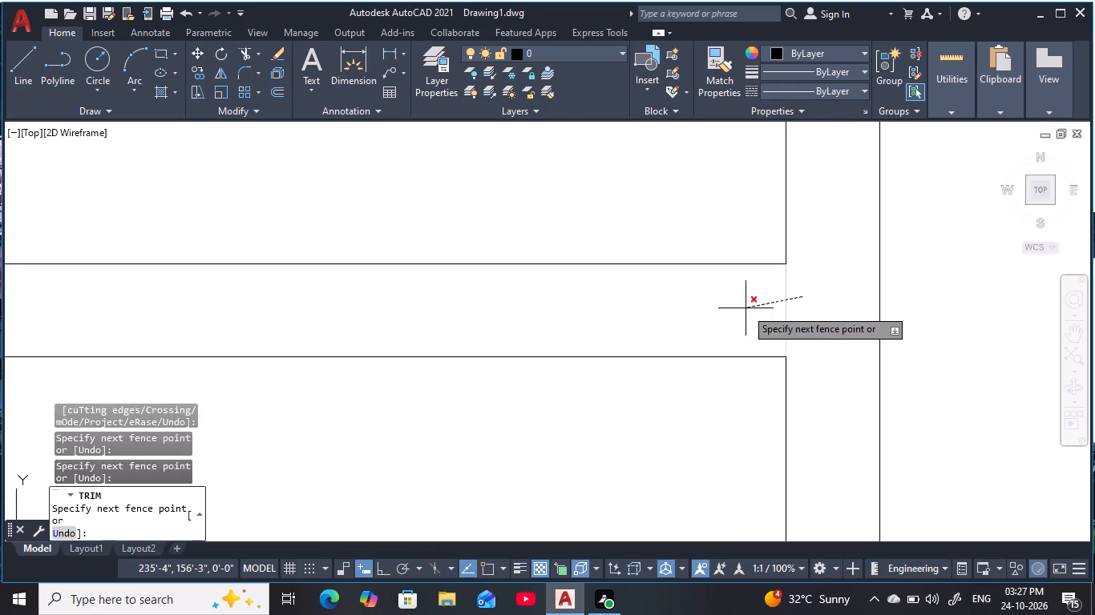
left_click(744, 308)
Trim the overlapping inner wall lines at the plan's top-right outer corner.
scroll(758, 306, "down", 3)
middle_click_drag(761, 304, 750, 400)
scroll(757, 246, "up", 4)
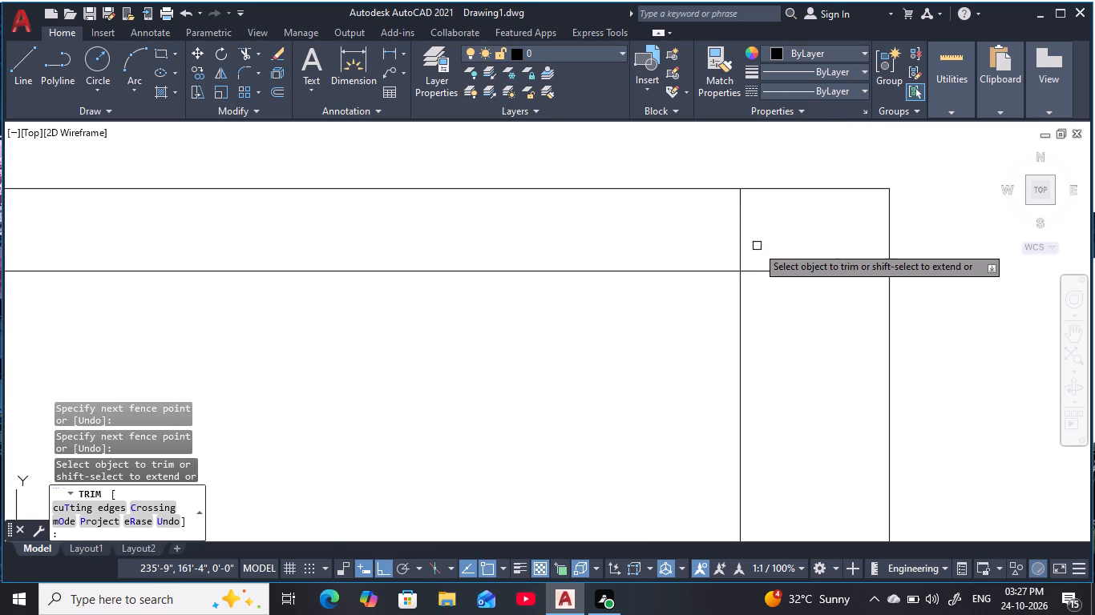
left_click(700, 243)
left_click(800, 295)
Trim the crossing wall lines where the upper-left room's vertical partition meets the top outer wall.
scroll(610, 287, "down", 5)
middle_click_drag(487, 297, 620, 307)
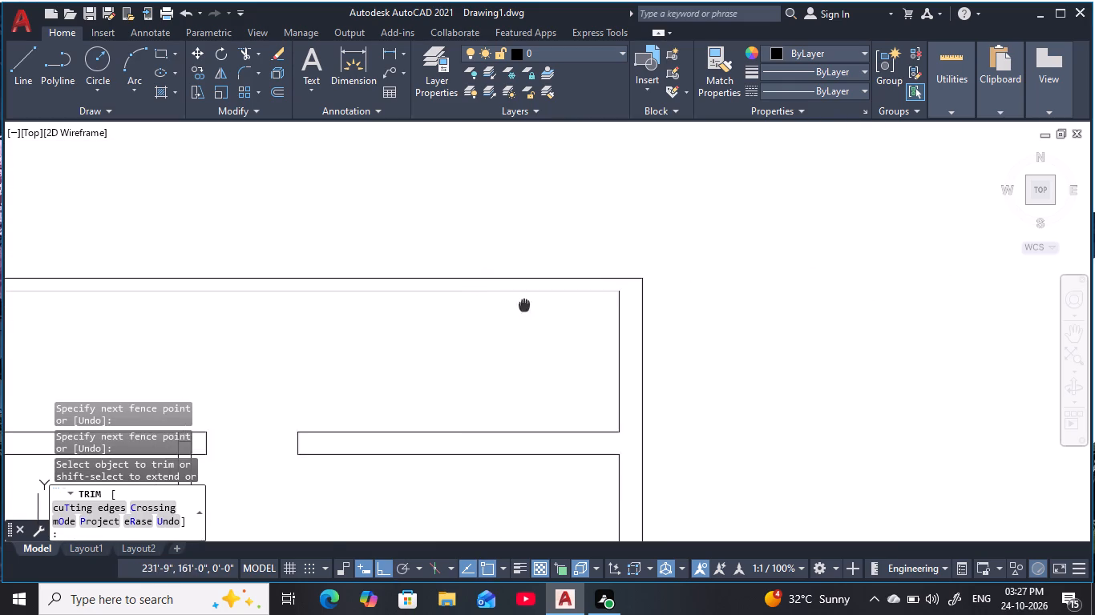
middle_click_drag(620, 307, 941, 293)
scroll(399, 290, "up", 4)
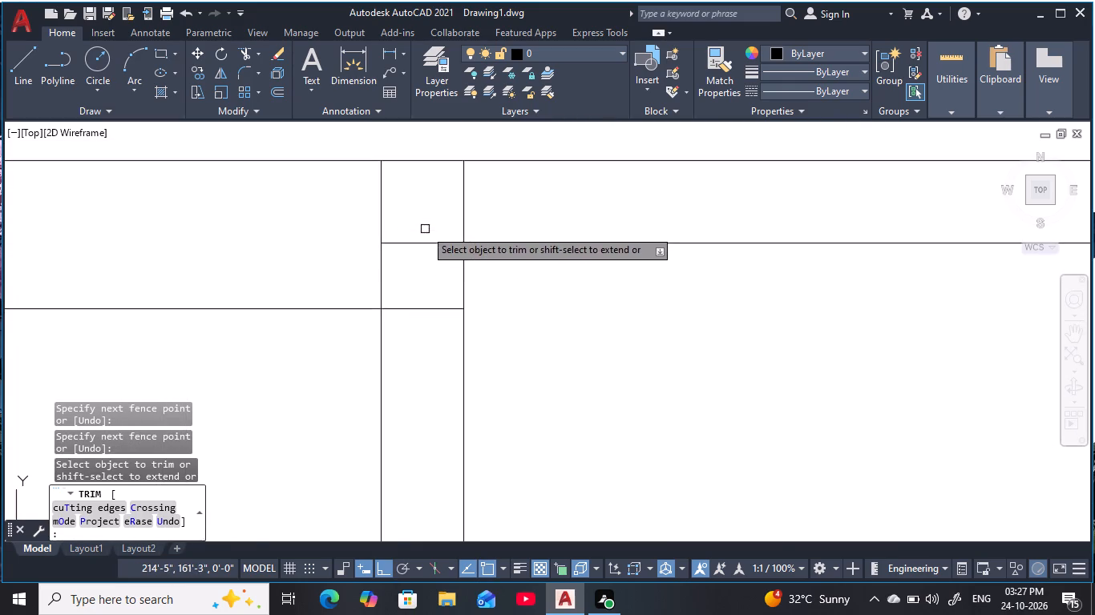
left_click(425, 229)
left_click(400, 358)
left_click(423, 286)
left_click(342, 273)
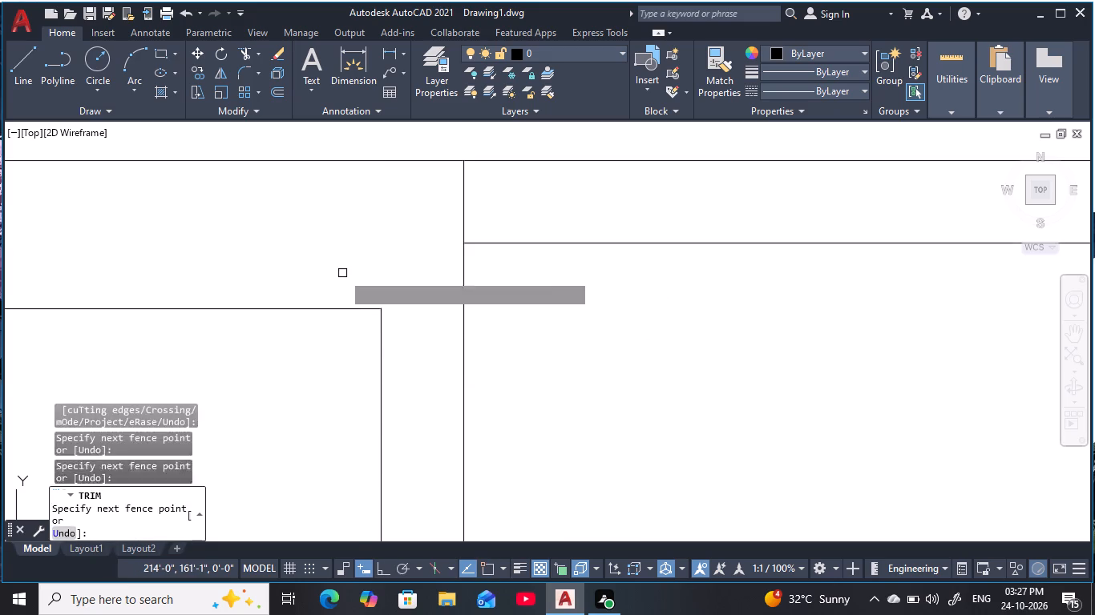
scroll(341, 276, "down", 2)
scroll(406, 255, "up", 2)
left_click(406, 255)
left_click(340, 255)
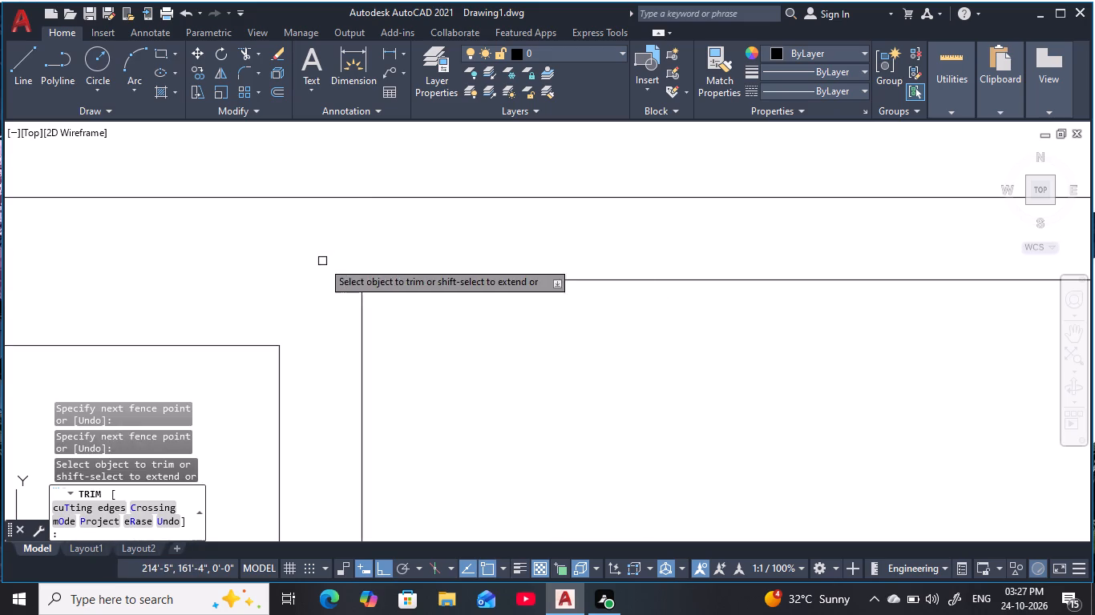
Trim the overlapping lines where the upper-left room's vertical partition meets the horizontal wall at its lower end.
scroll(322, 262, "down", 4)
middle_click_drag(332, 263, 720, 271)
middle_click_drag(568, 358, 663, 281)
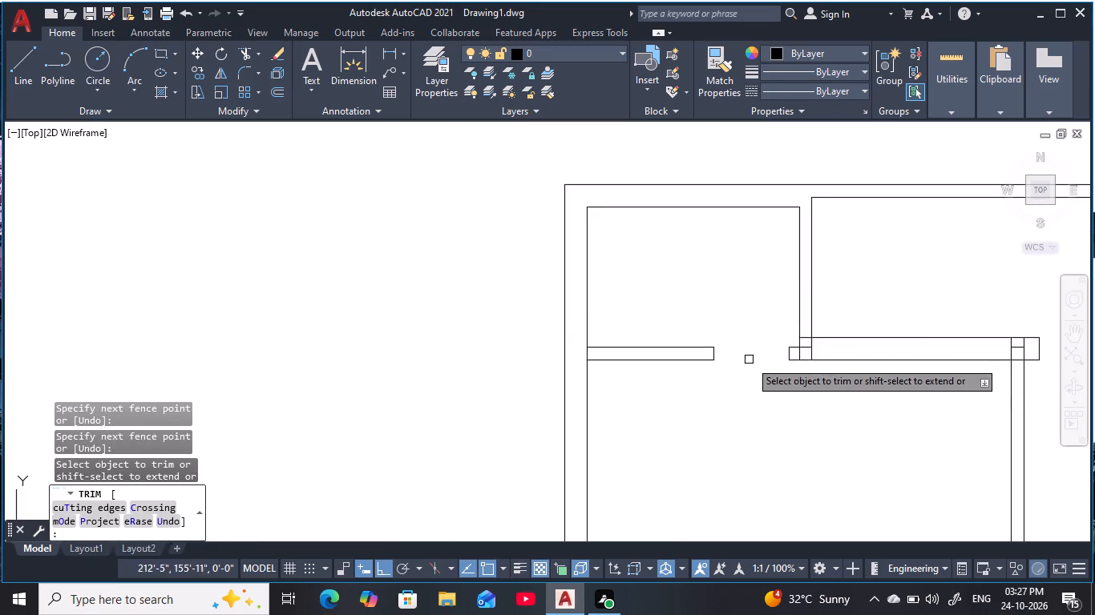
scroll(825, 352, "up", 5)
left_click(737, 361)
left_click(527, 396)
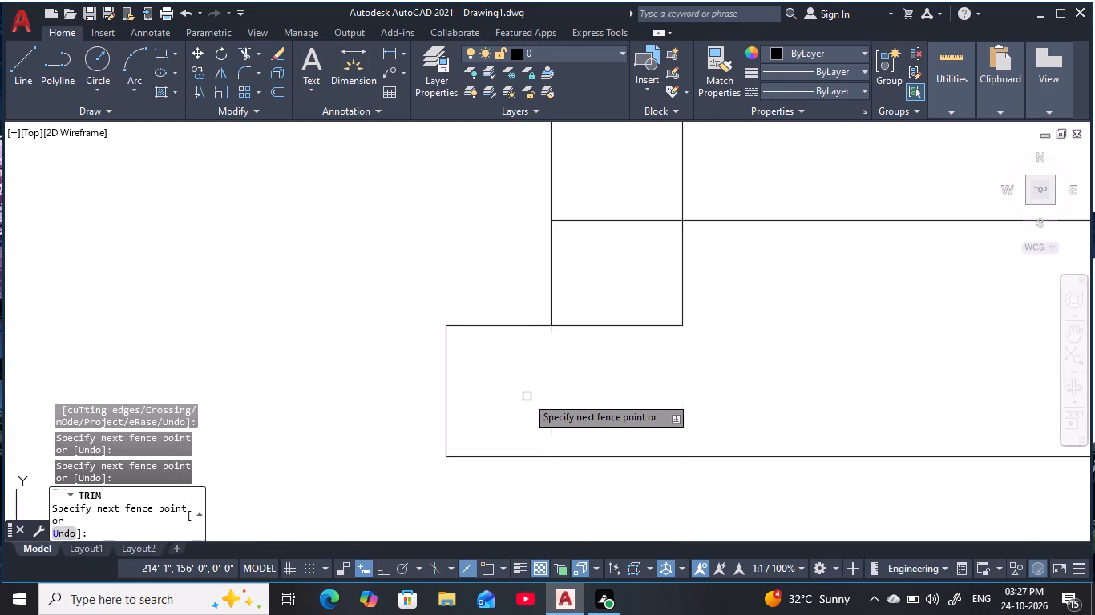
left_click_drag(596, 361, 607, 348)
left_click(643, 210)
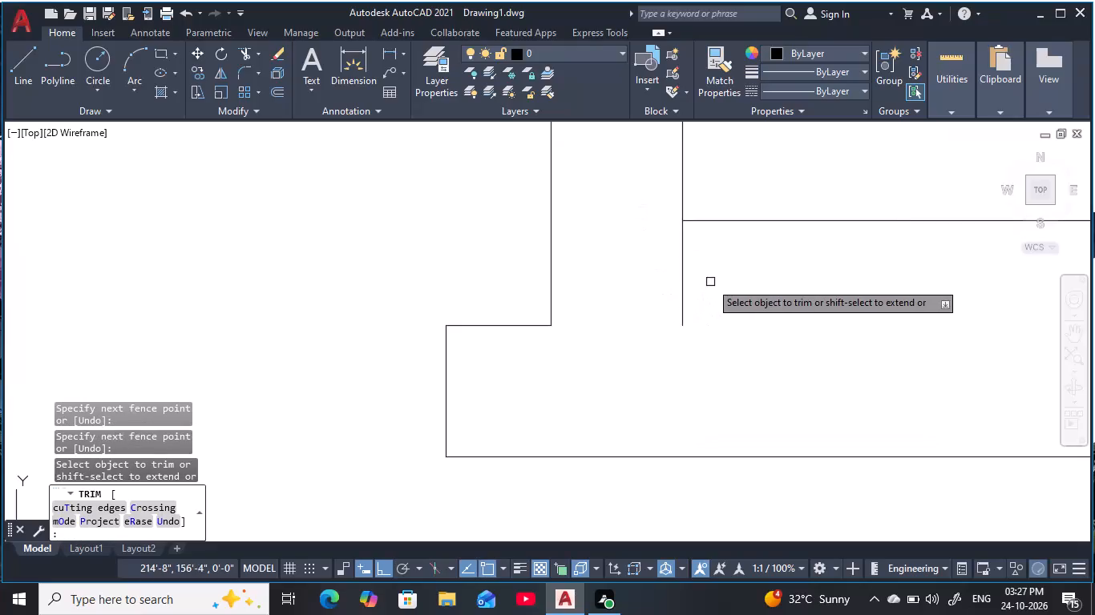
left_click_drag(710, 282, 698, 284)
left_click(648, 284)
Trim the crossing lines where the central vertical partition's upper end meets the upper horizontal wall beside the opening, and end Trim.
scroll(752, 316, "down", 4)
middle_click_drag(756, 320, 507, 286)
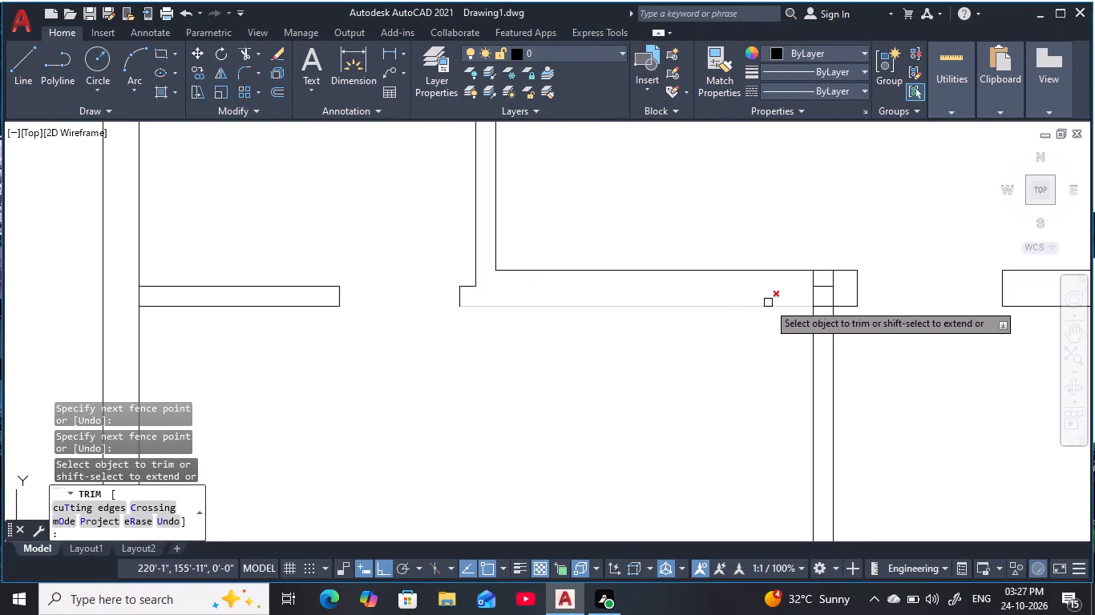
middle_click_drag(691, 401, 641, 403)
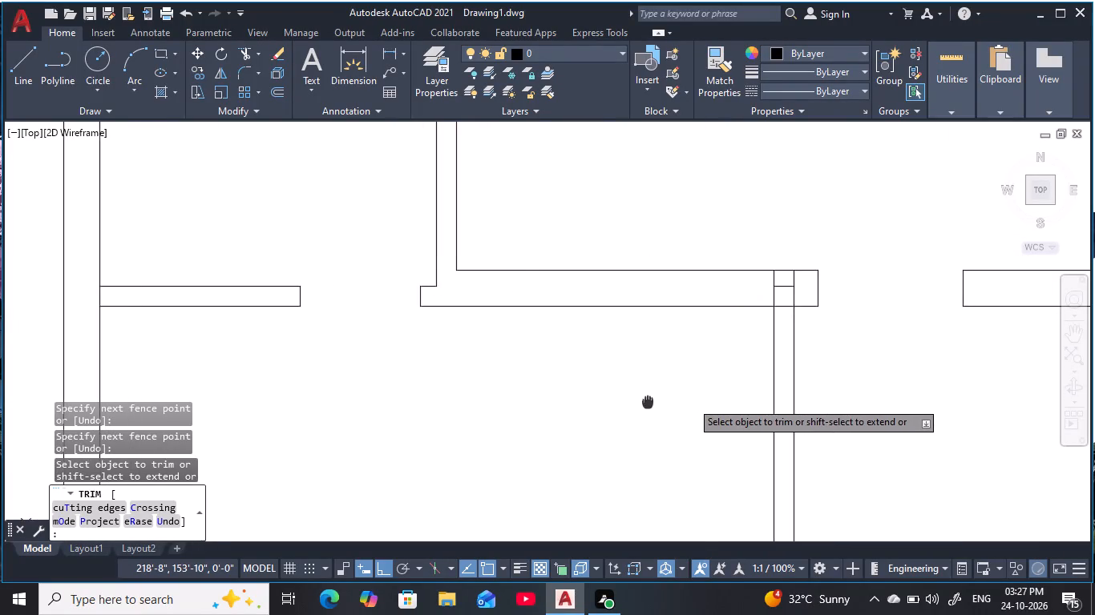
middle_click_drag(641, 403, 595, 408)
scroll(737, 298, "up", 3)
left_click_drag(757, 301, 612, 310)
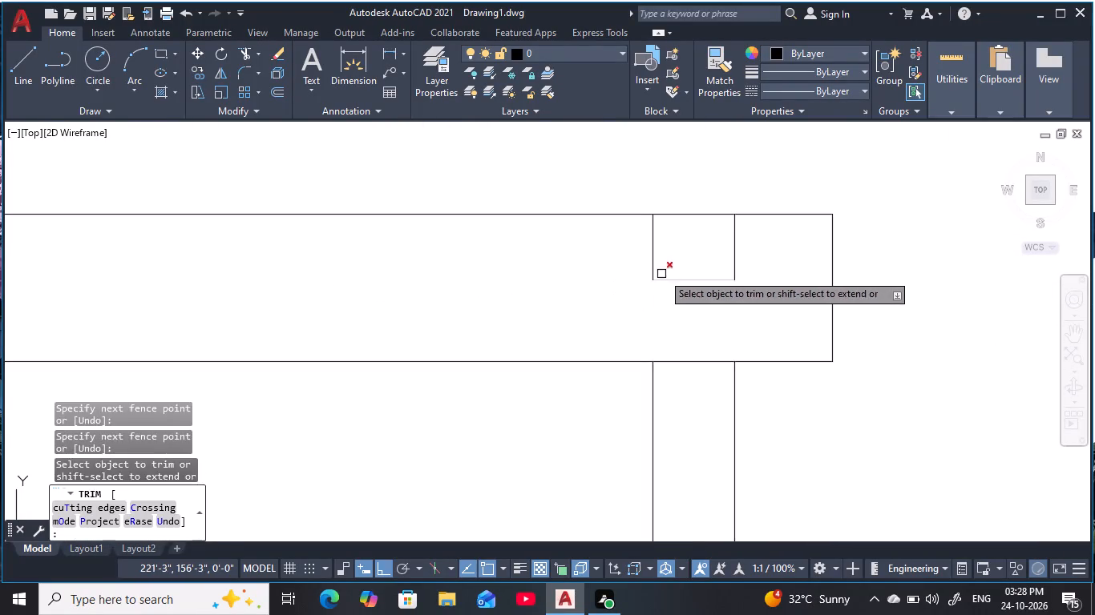
left_click_drag(673, 258, 668, 282)
left_click(665, 307)
left_click(764, 266)
left_click_drag(741, 263, 730, 263)
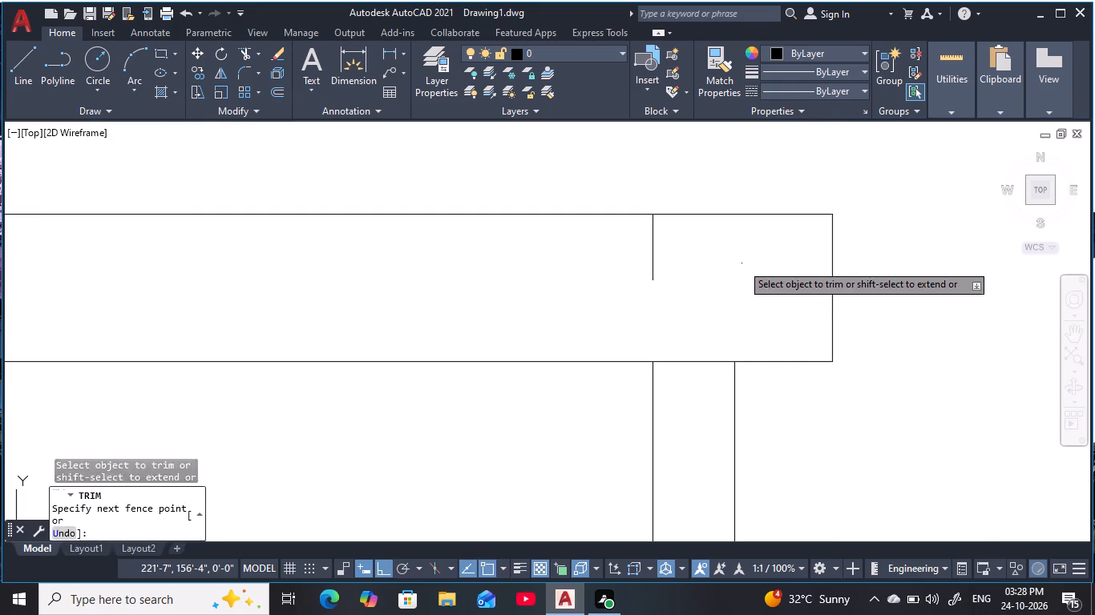
left_click(632, 257)
left_click_drag(697, 345, 689, 366)
left_click(682, 412)
scroll(693, 404, "down", 2)
middle_click_drag(693, 404, 526, 354)
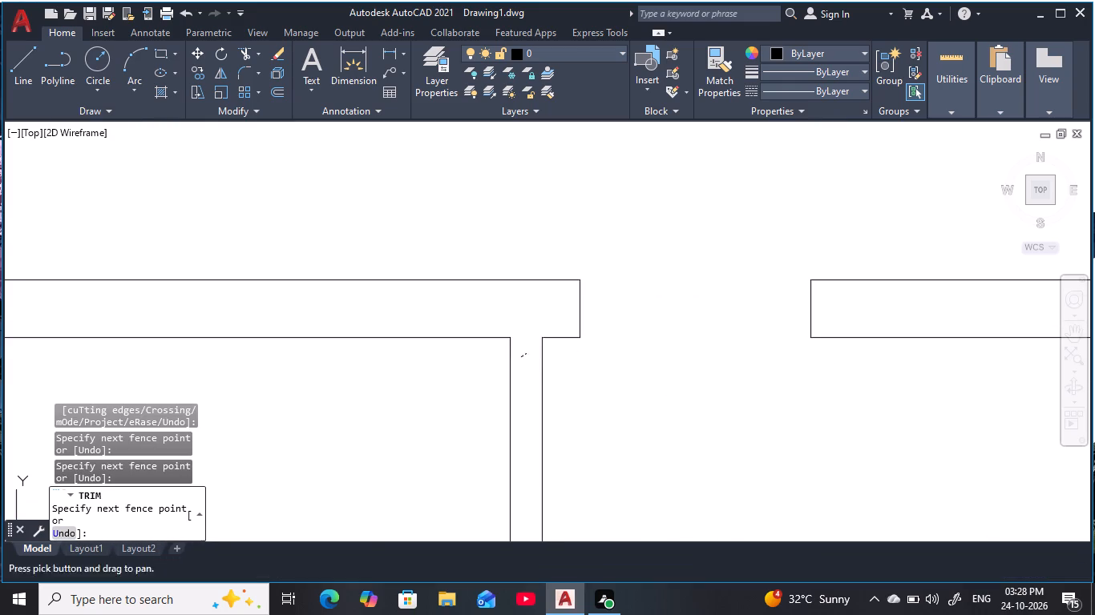
key("Escape")
key("Escape")
key("Escape")
middle_click_drag(761, 336, 587, 308)
key("Escape")
key("Escape")
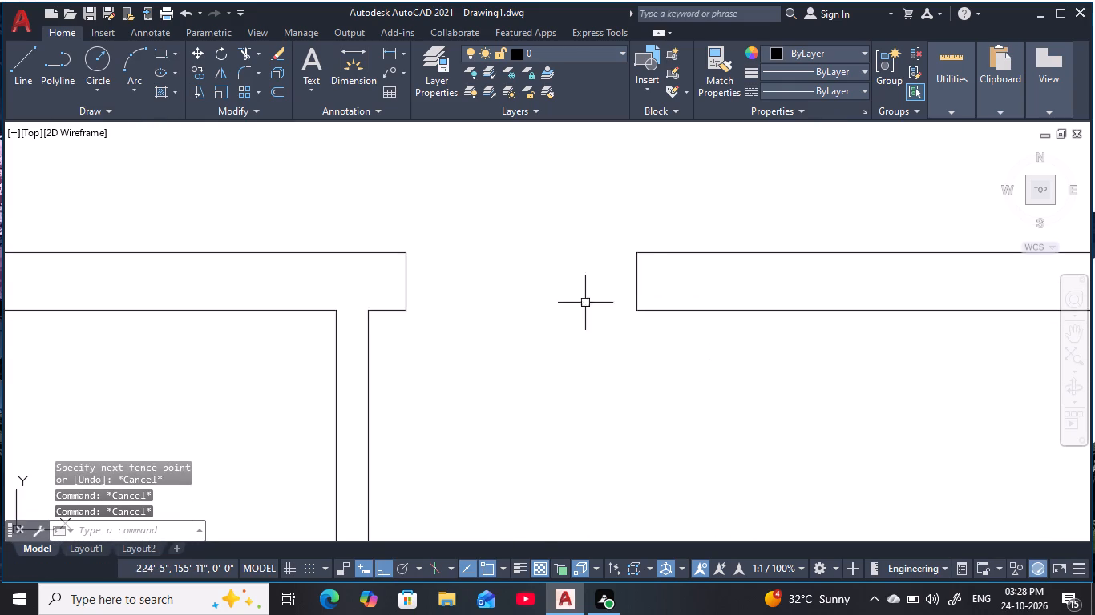
key("Escape")
Trim the crossing lines where the short horizontal stub joins the lower central vertical wall on its left side.
scroll(753, 298, "down", 3)
middle_click_drag(755, 299, 685, 299)
middle_click_drag(510, 378, 603, 310)
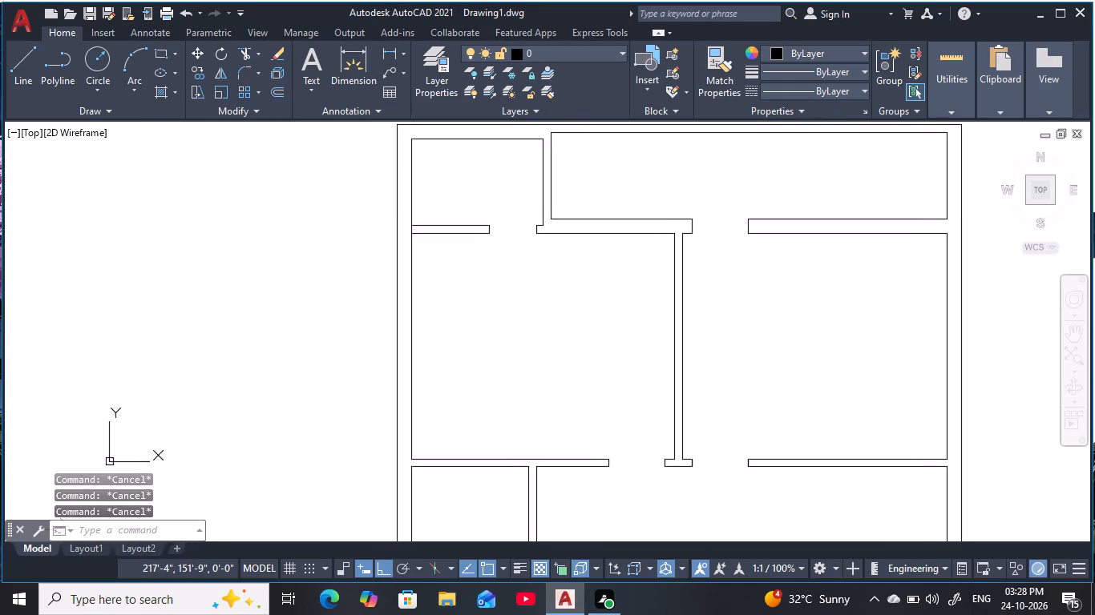
middle_click_drag(634, 468, 688, 508)
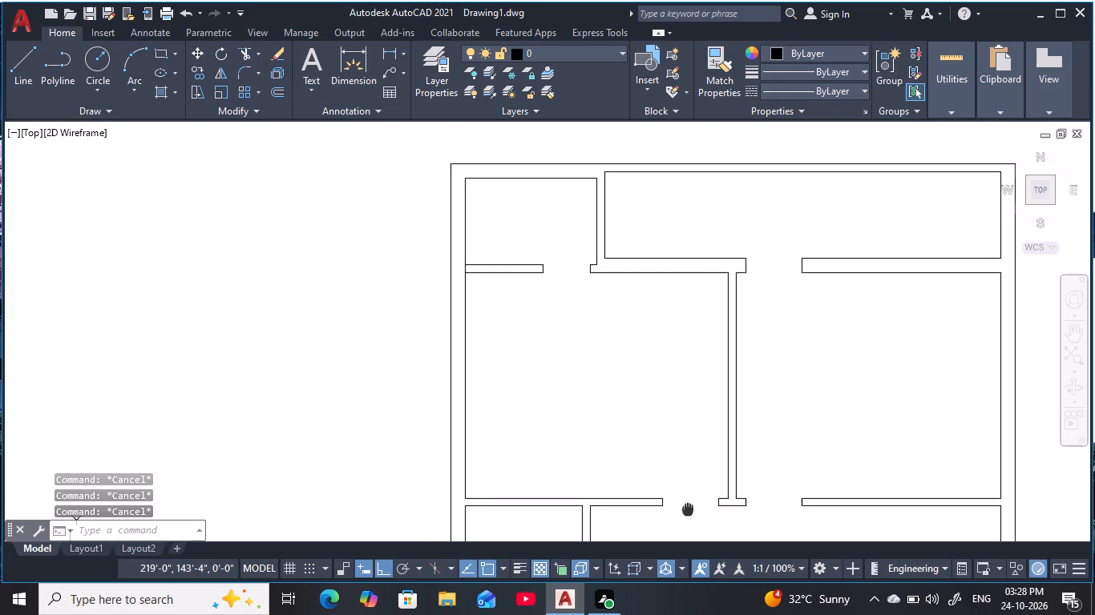
middle_click_drag(688, 508, 608, 356)
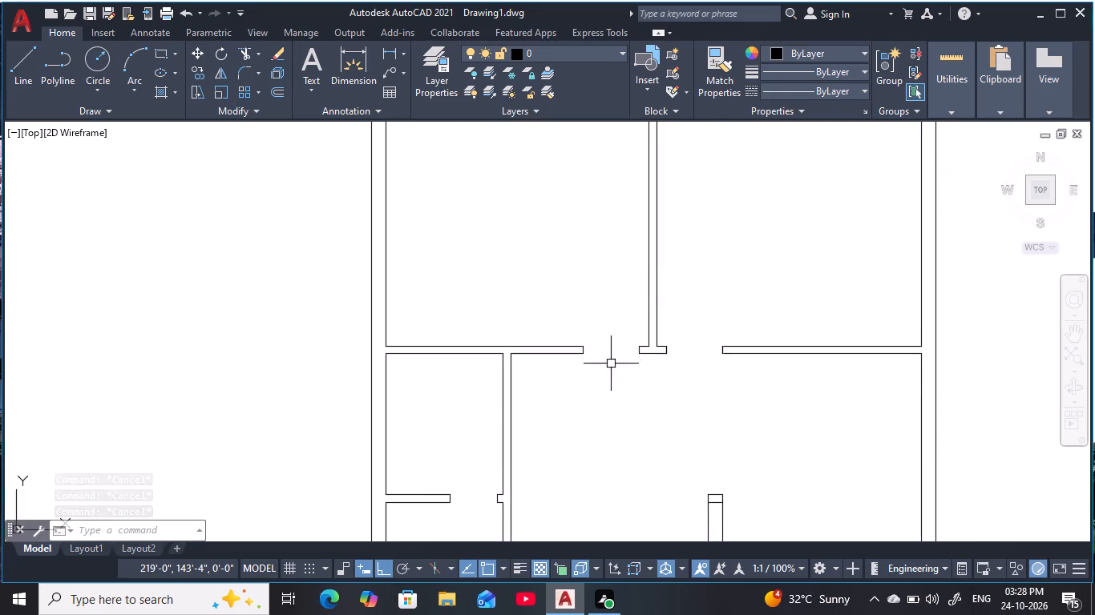
middle_click_drag(645, 471, 725, 332)
middle_click_drag(759, 401, 643, 311)
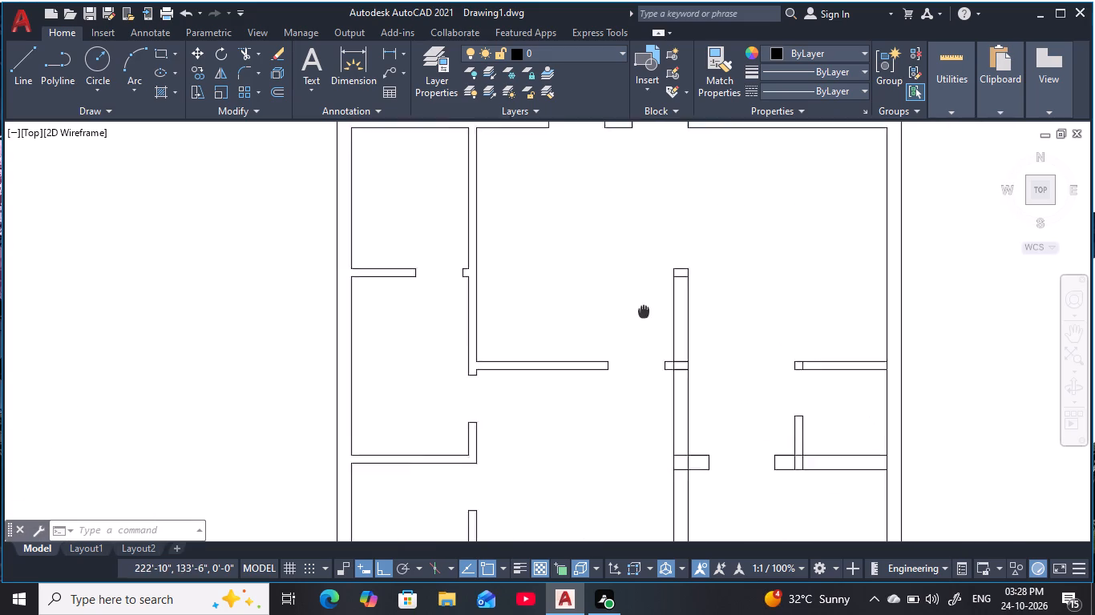
middle_click_drag(643, 311, 630, 291)
scroll(665, 336, "up", 2)
key("space")
scroll(665, 338, "up", 2)
middle_click(665, 338)
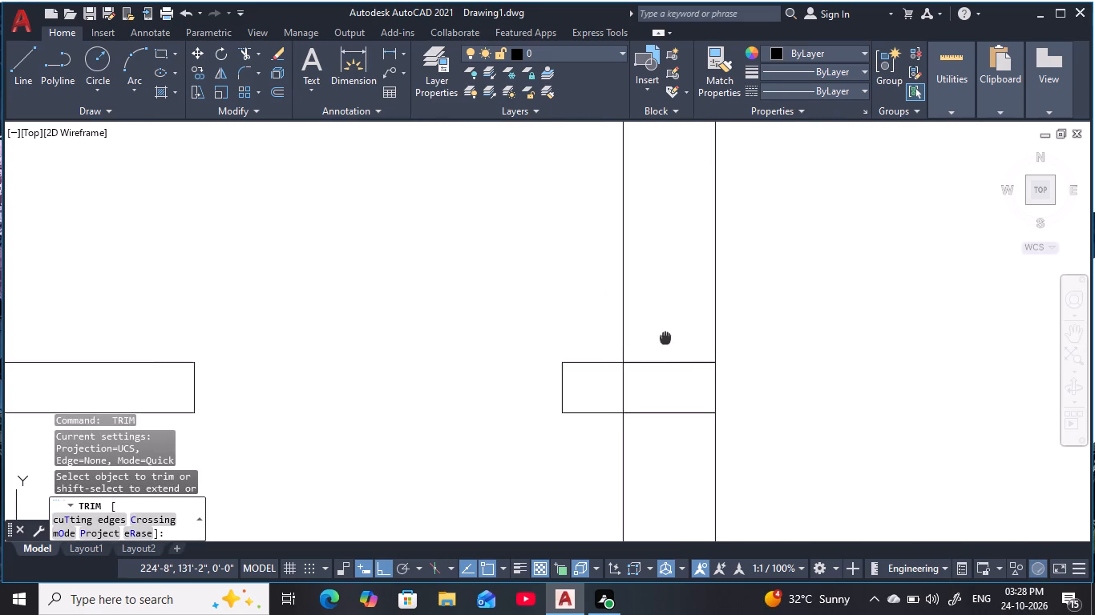
scroll(666, 330, "up", 1)
middle_click_drag(665, 326, 630, 191)
left_click(628, 186)
left_click(545, 291)
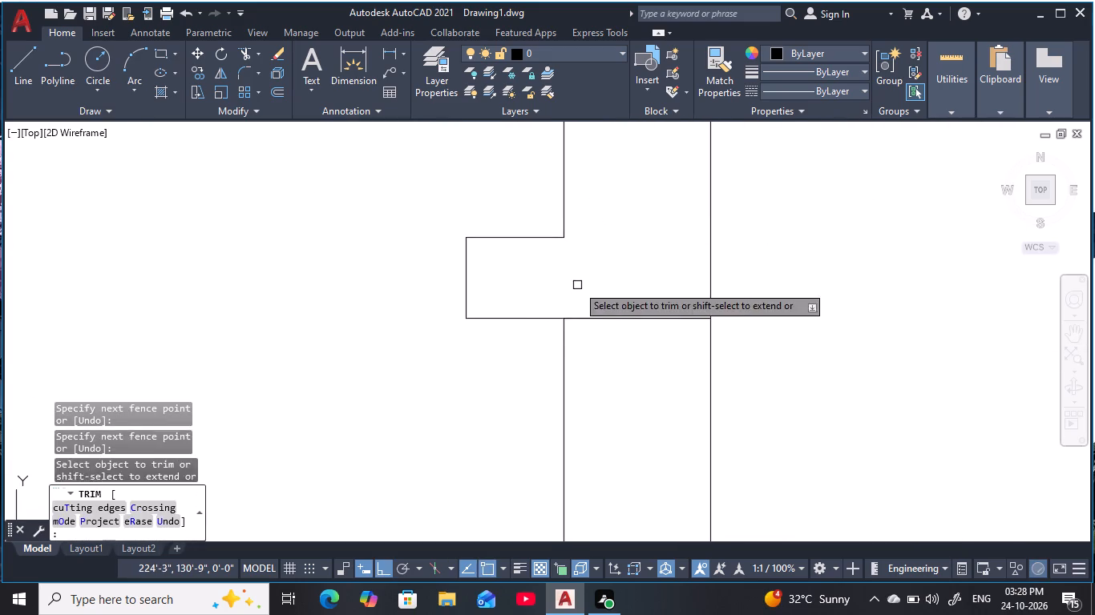
left_click(588, 283)
left_click_drag(612, 356, 616, 364)
Trim the extra line across the upper free end of the lower central vertical wall.
scroll(640, 299, "down", 3)
middle_click_drag(639, 289, 634, 496)
scroll(644, 287, "up", 1)
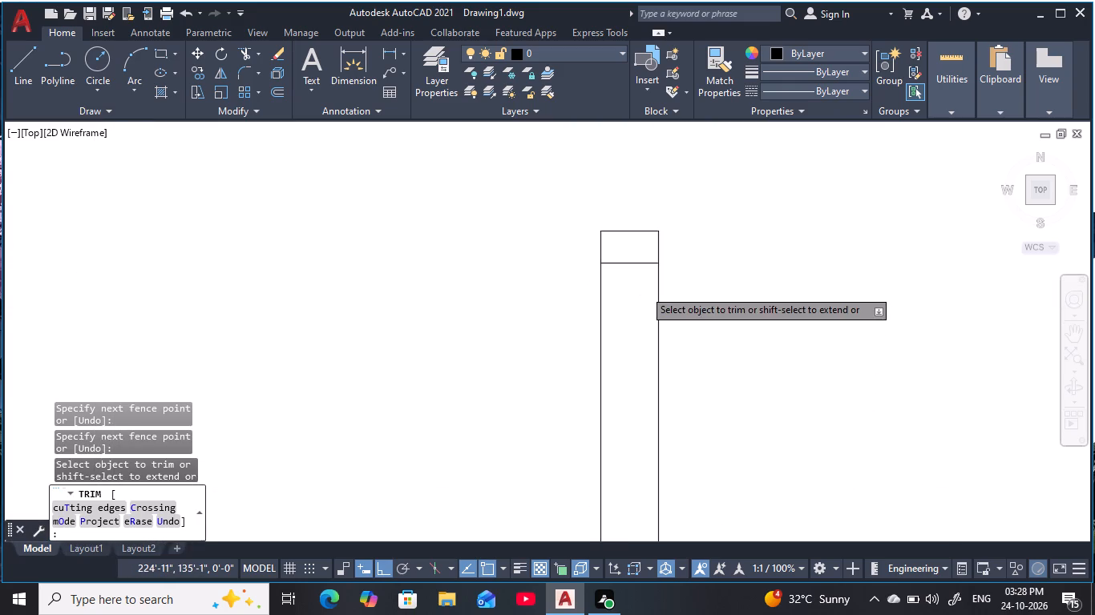
left_click(642, 270)
left_click(636, 252)
Trim the lower-right room's upper horizontal partition at the right outer wall and remove the extra line near its free end.
scroll(617, 320, "down", 4)
middle_click_drag(685, 434, 622, 424)
scroll(669, 369, "up", 5)
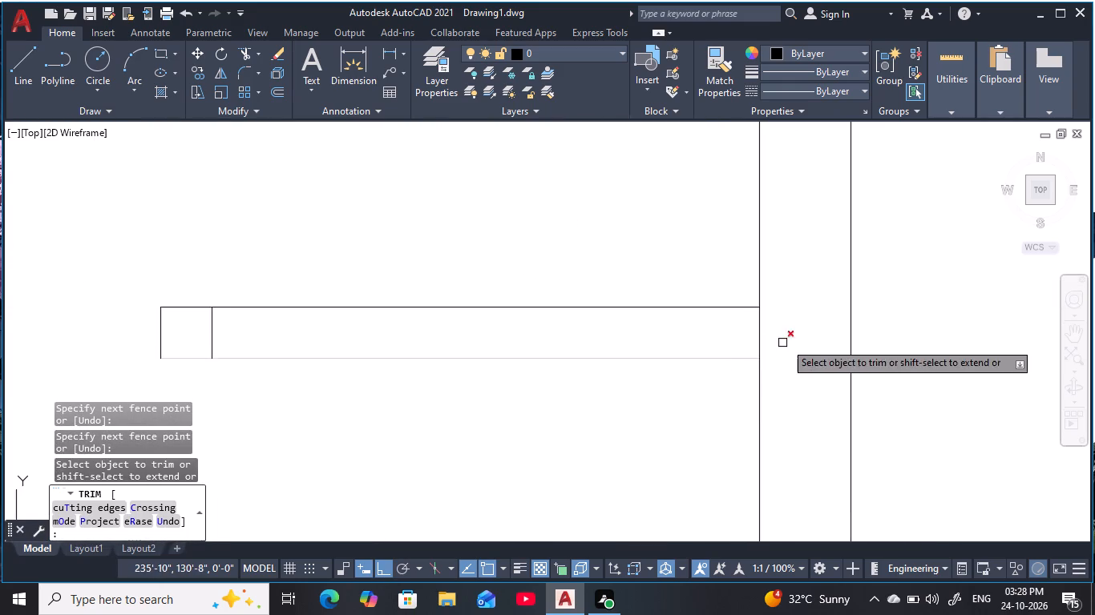
left_click_drag(805, 336, 738, 340)
left_click(252, 332)
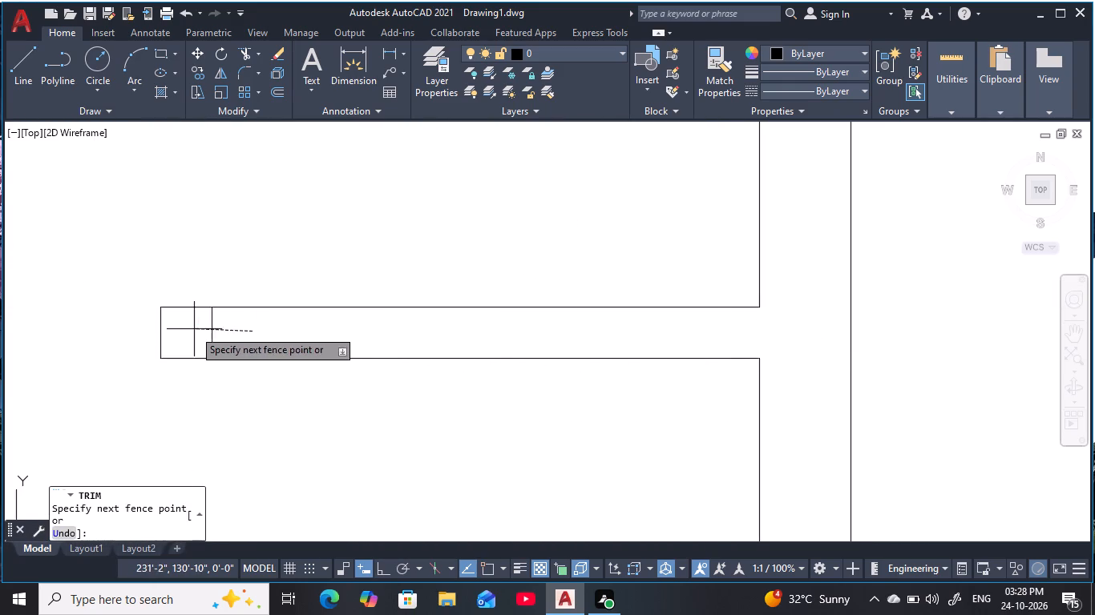
left_click(189, 329)
Trim the lower-right horizontal wall's junctions with the right outer wall and with the short vertical partition above it.
scroll(333, 425, "down", 4)
middle_click_drag(344, 440, 547, 319)
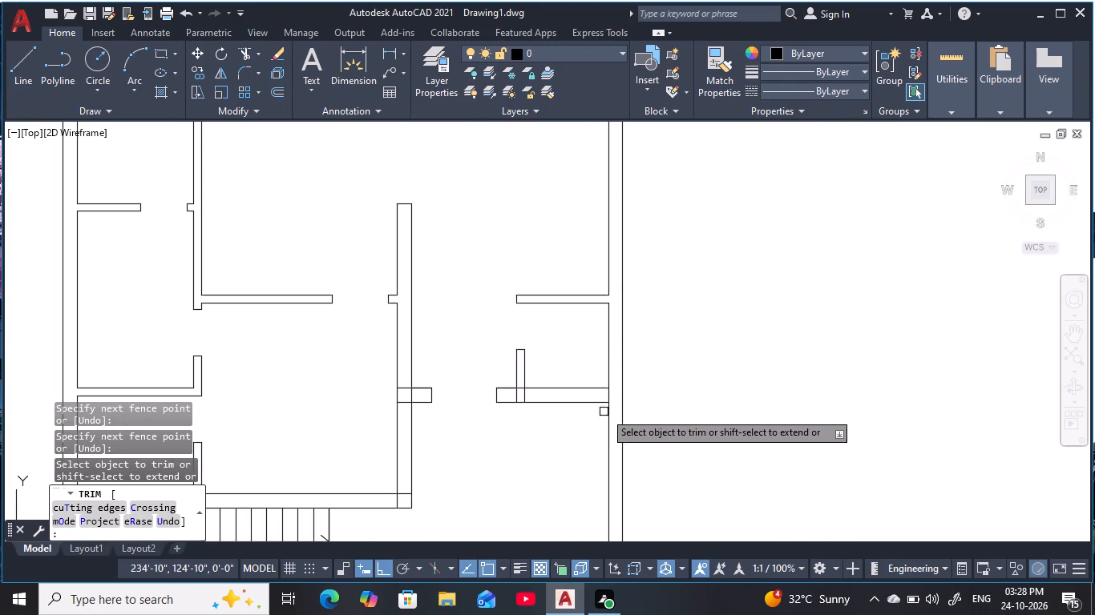
scroll(621, 407, "up", 3)
left_click_drag(598, 387, 556, 396)
scroll(521, 396, "down", 1)
middle_click_drag(520, 396, 693, 392)
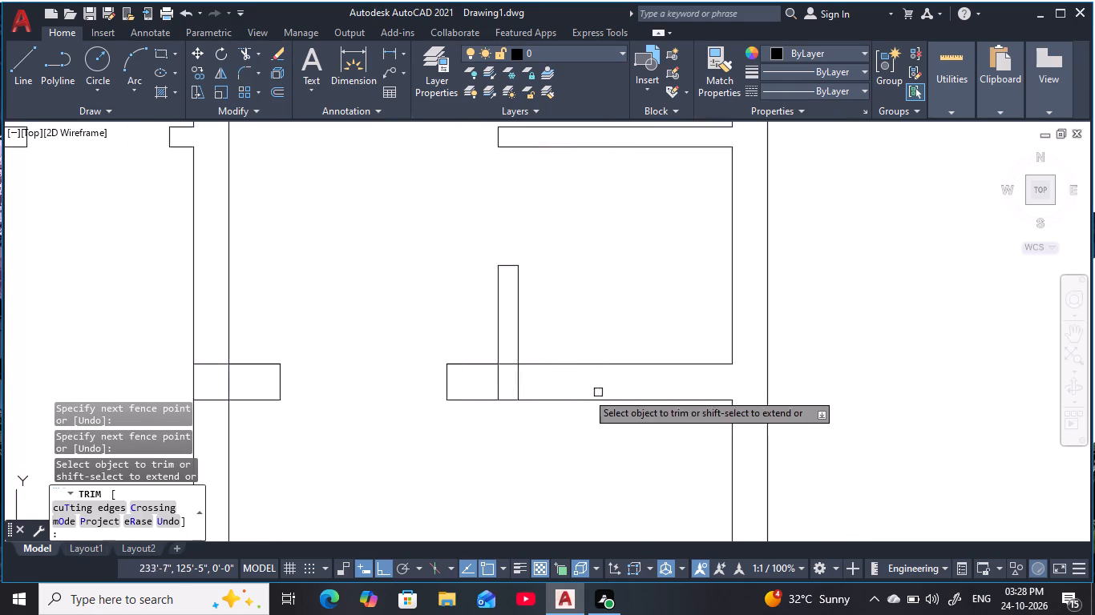
scroll(495, 388, "up", 3)
left_click_drag(621, 385, 556, 295)
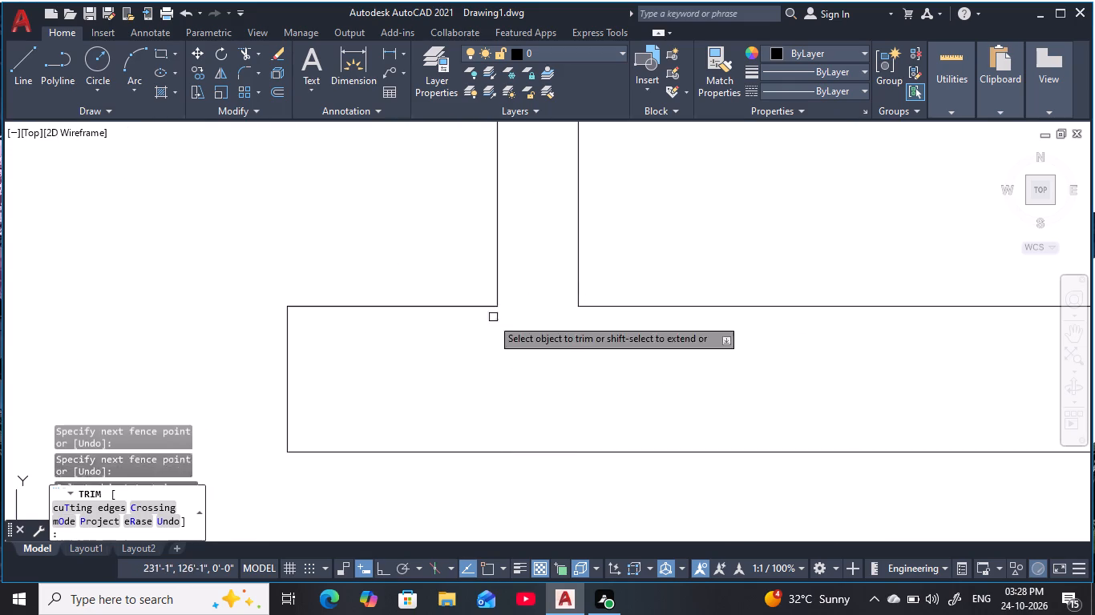
Trim the line crossing the short wall stub on the right side of the lower central vertical wall.
scroll(451, 356, "down", 4)
middle_click_drag(455, 359, 737, 355)
scroll(572, 357, "up", 2)
left_click_drag(608, 361, 582, 353)
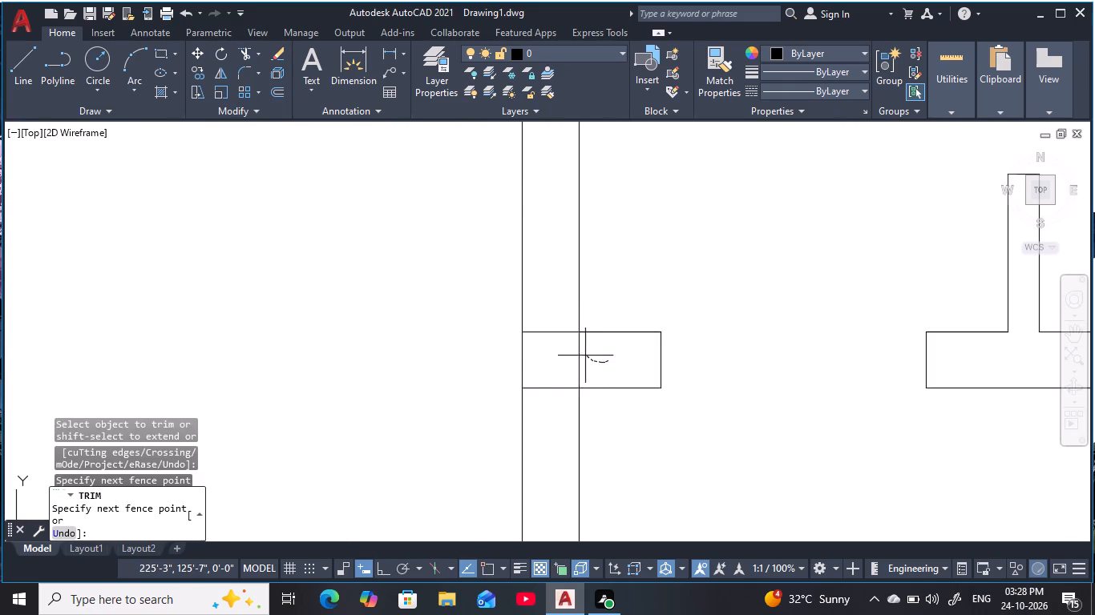
left_click_drag(582, 353, 531, 420)
Trim the overlapping lines at the corner where the lower central vertical wall meets the horizontal wall above the staircase.
scroll(535, 400, "down", 4)
middle_click_drag(535, 398, 547, 420)
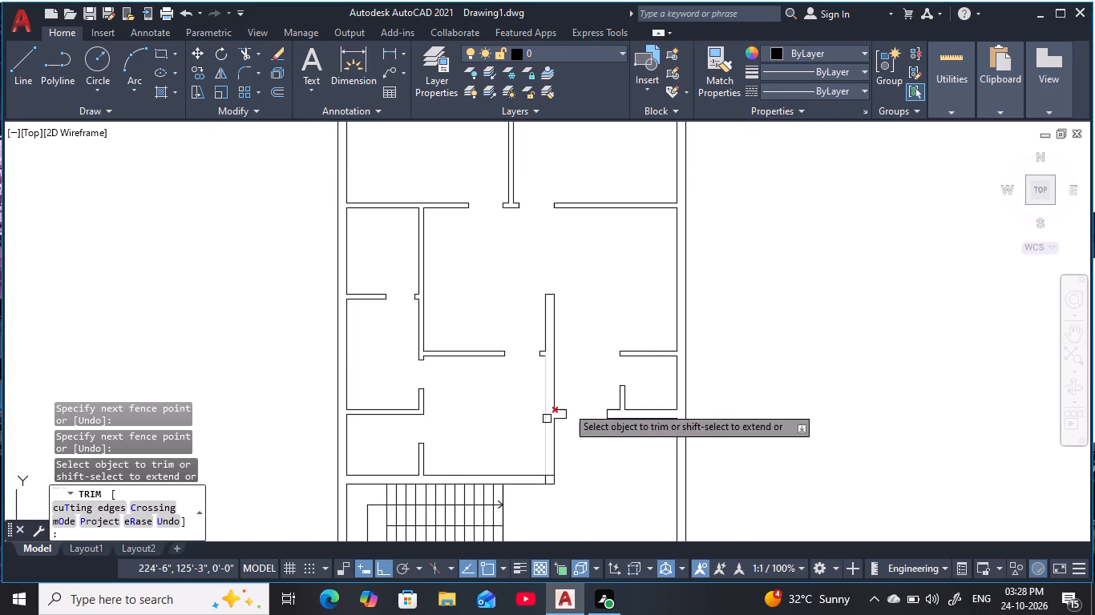
middle_click_drag(590, 457, 666, 345)
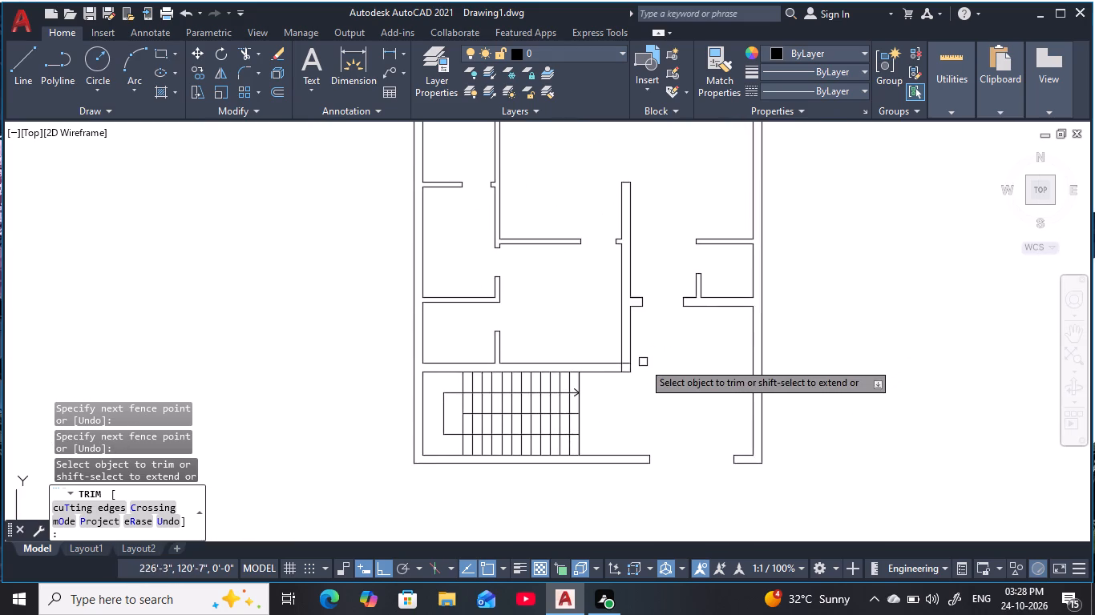
scroll(643, 362, "up", 7)
scroll(628, 299, "down", 1)
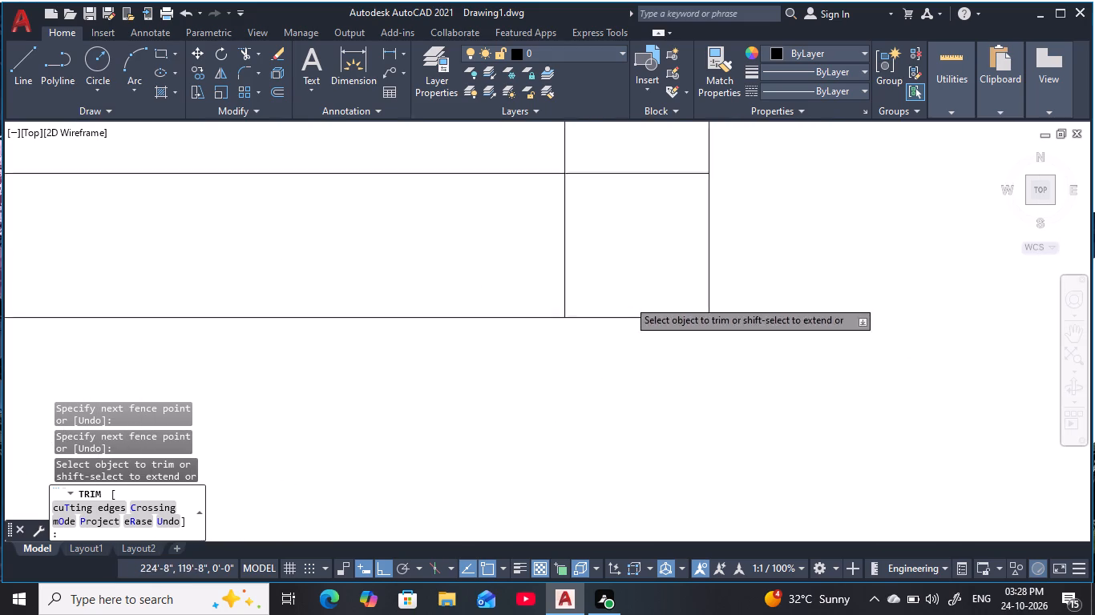
scroll(628, 299, "down", 1)
middle_click_drag(628, 299, 647, 397)
left_click_drag(649, 301, 565, 371)
Examine the whole floor plan from the staircase up to the top rooms for untrimmed wall junctions.
scroll(541, 375, "down", 4)
middle_click_drag(538, 376, 579, 385)
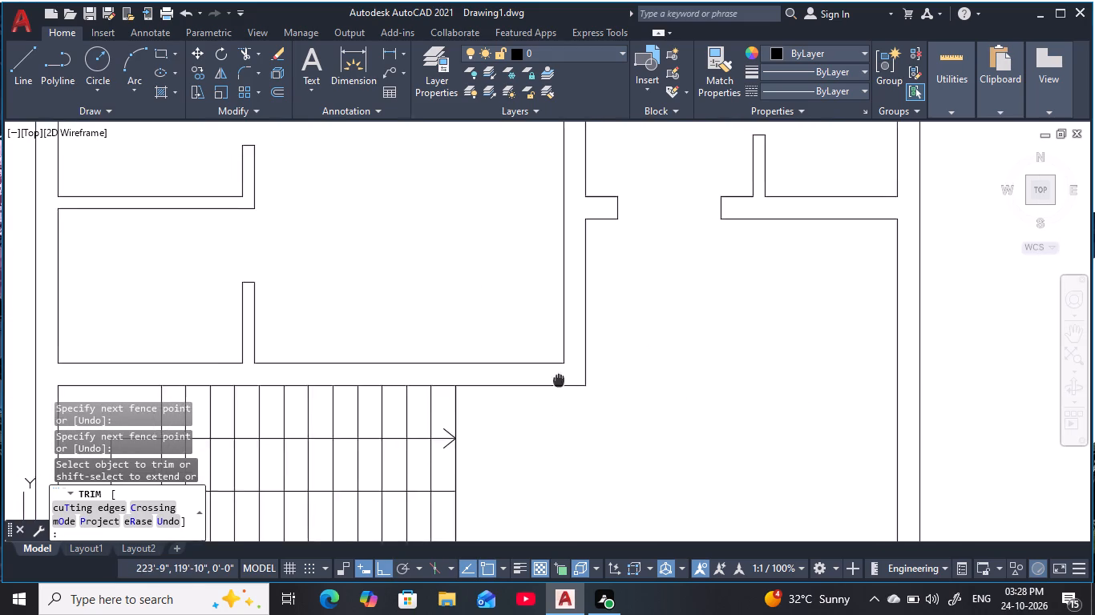
middle_click_drag(579, 385, 853, 433)
middle_click_drag(580, 486, 773, 293)
scroll(823, 386, "down", 3)
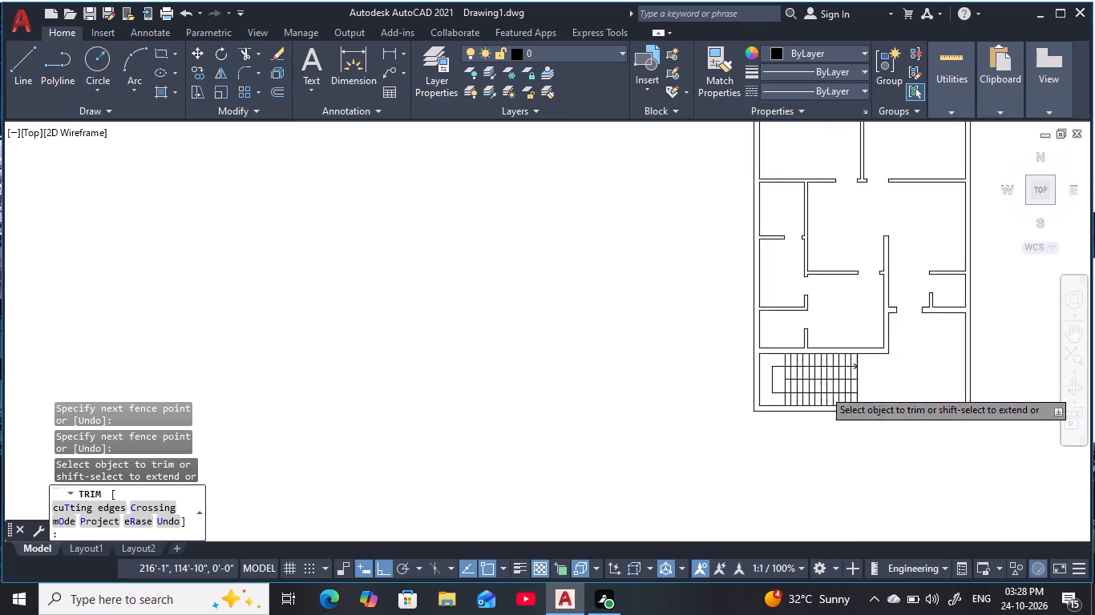
middle_click_drag(823, 389, 612, 340)
middle_click_drag(663, 330, 695, 405)
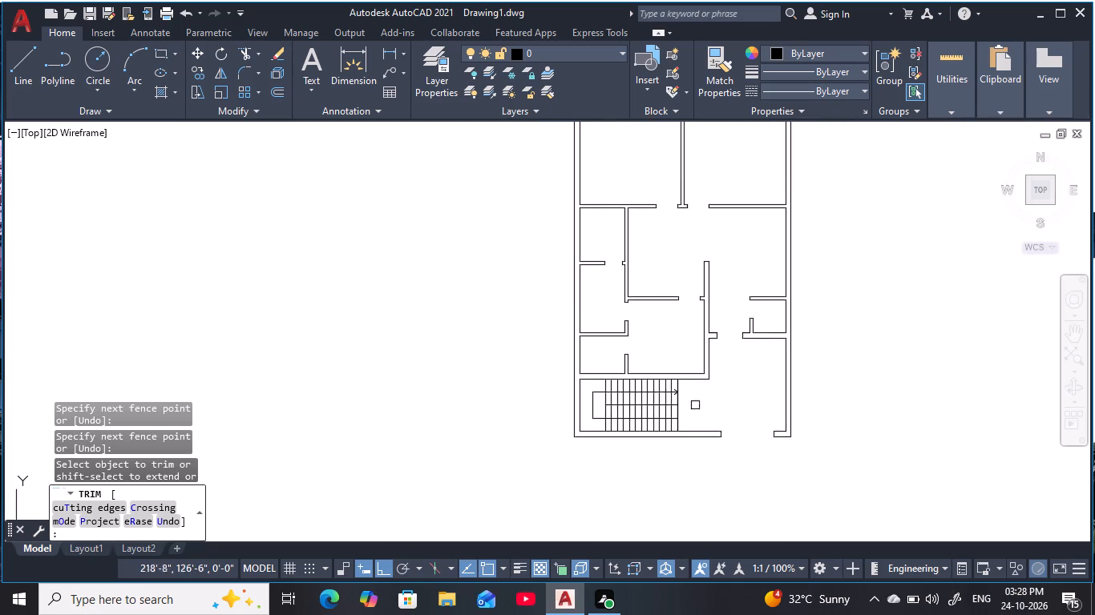
scroll(604, 360, "up", 2)
middle_click_drag(604, 357, 592, 410)
middle_click_drag(600, 309, 592, 400)
middle_click_drag(577, 284, 577, 330)
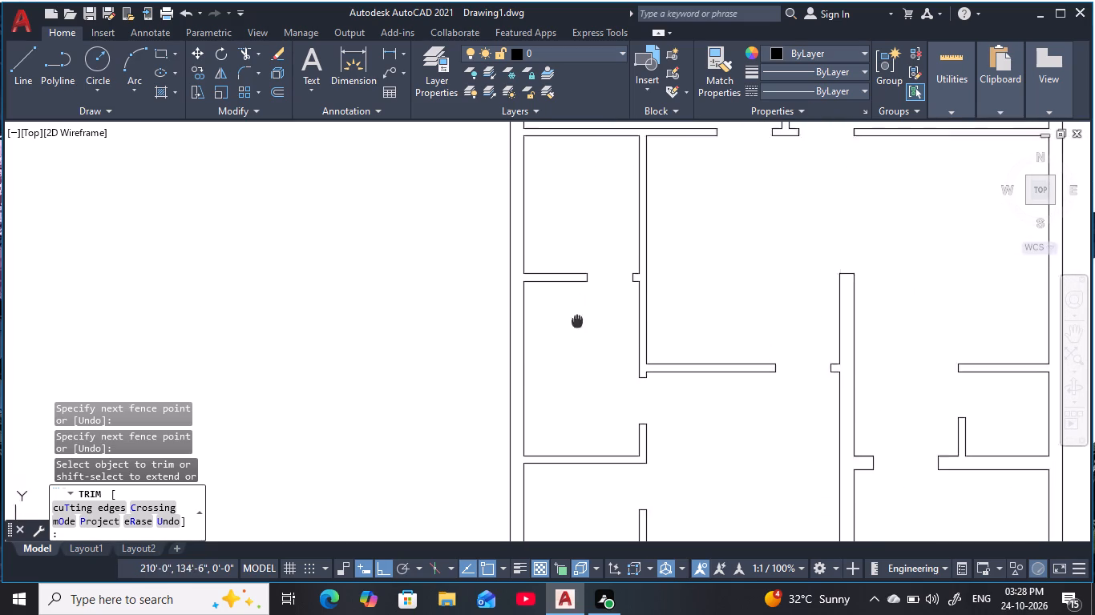
middle_click_drag(577, 330, 573, 432)
middle_click_drag(568, 312, 559, 432)
middle_click_drag(584, 260, 586, 360)
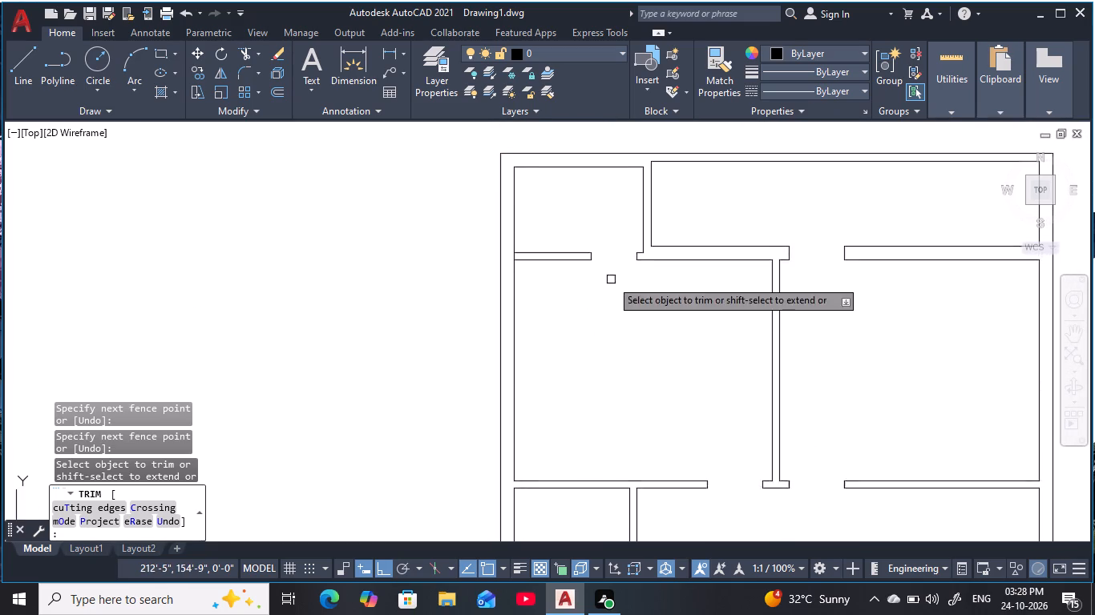
middle_click_drag(611, 279, 611, 332)
middle_click_drag(661, 433, 547, 355)
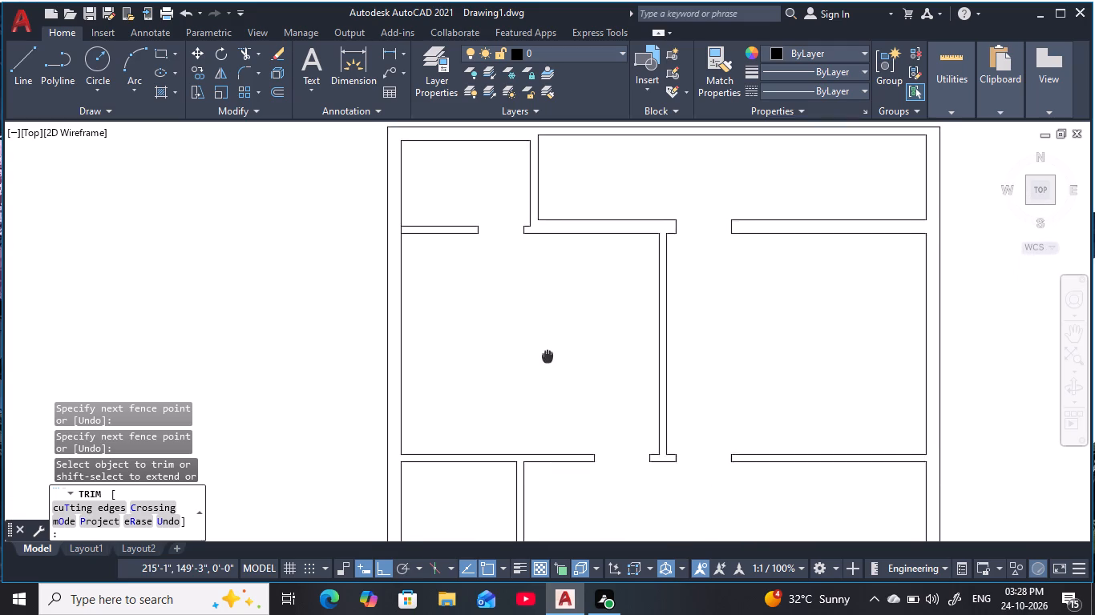
Trim the line crossing the junction of the upper-left room's lower wall with the left outer wall.
middle_click_drag(547, 355, 543, 355)
scroll(523, 367, "down", 2)
scroll(455, 283, "up", 1)
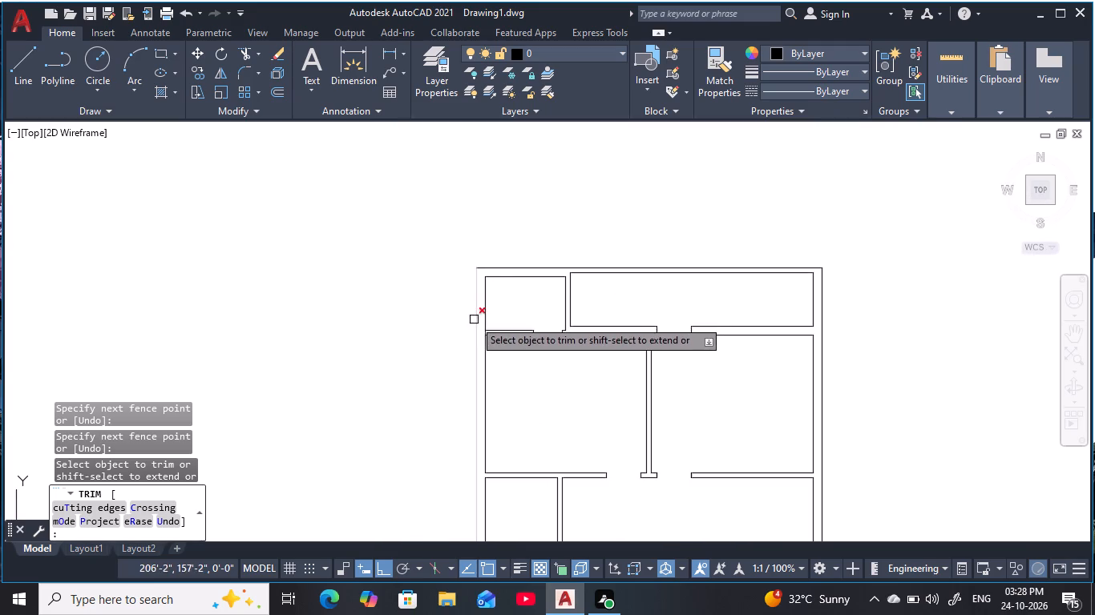
scroll(493, 334, "up", 5)
middle_click_drag(453, 324, 478, 376)
left_click_drag(476, 357, 408, 348)
scroll(517, 393, "down", 5)
middle_click_drag(617, 444, 430, 279)
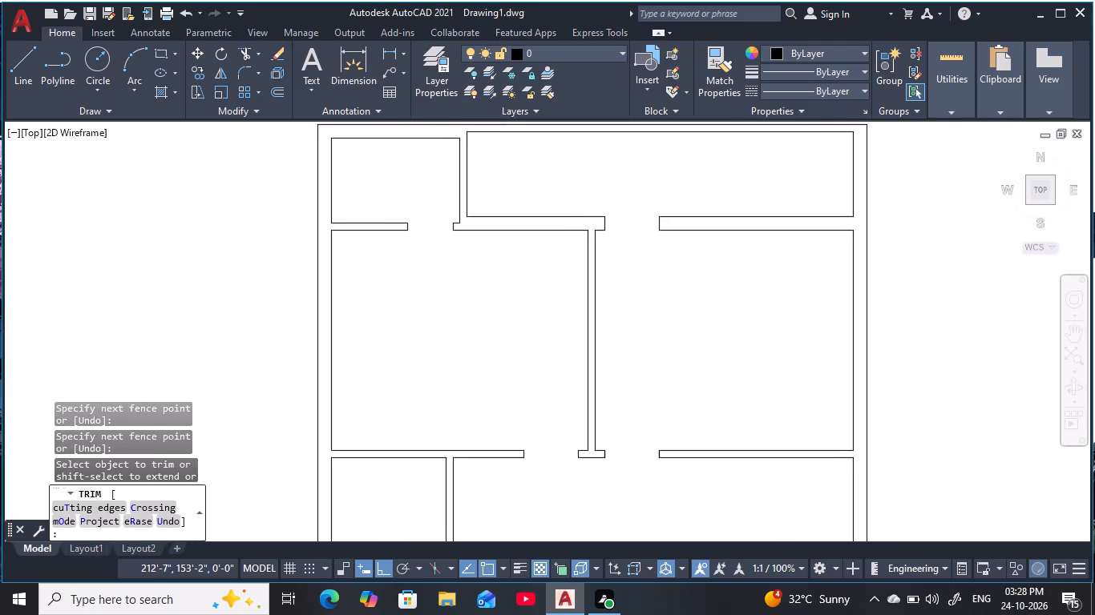
middle_click_drag(430, 279, 434, 299)
scroll(434, 304, "down", 2)
middle_click_drag(443, 328, 538, 239)
key("Escape")
key("Escape")
key("Escape")
key("Escape")
key("Escape")
key("Escape")
key("Escape")
key("Escape")
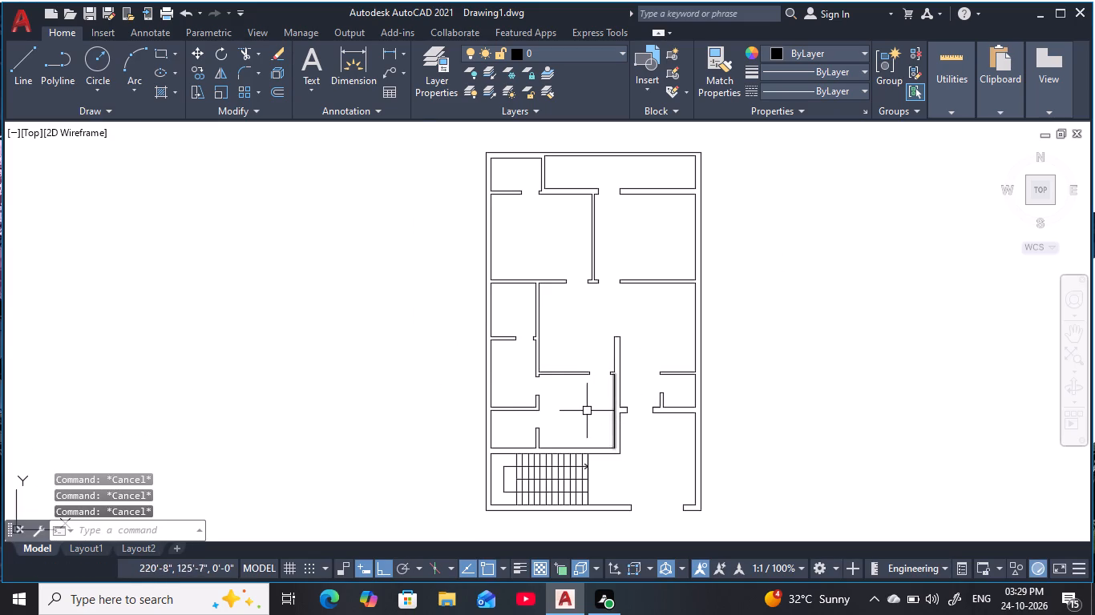
key("Escape")
Examine the whole floor plan and the opening in the upper-left room's lower wall.
scroll(593, 404, "up", 1)
middle_click(593, 404)
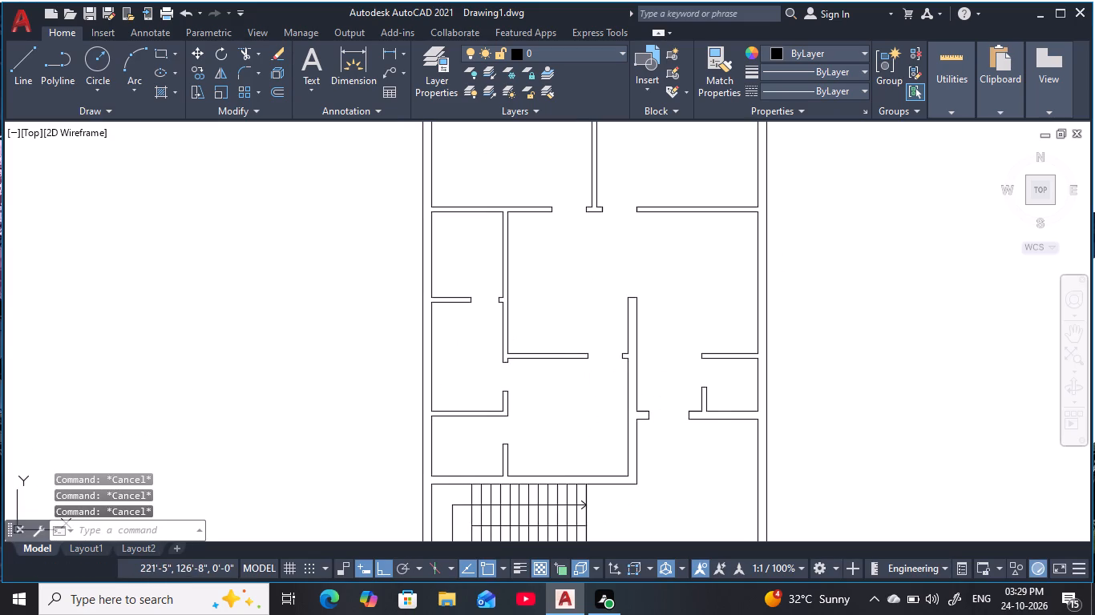
scroll(594, 404, "down", 2)
middle_click(594, 404)
key("Escape")
scroll(594, 404, "up", 1)
key("Escape")
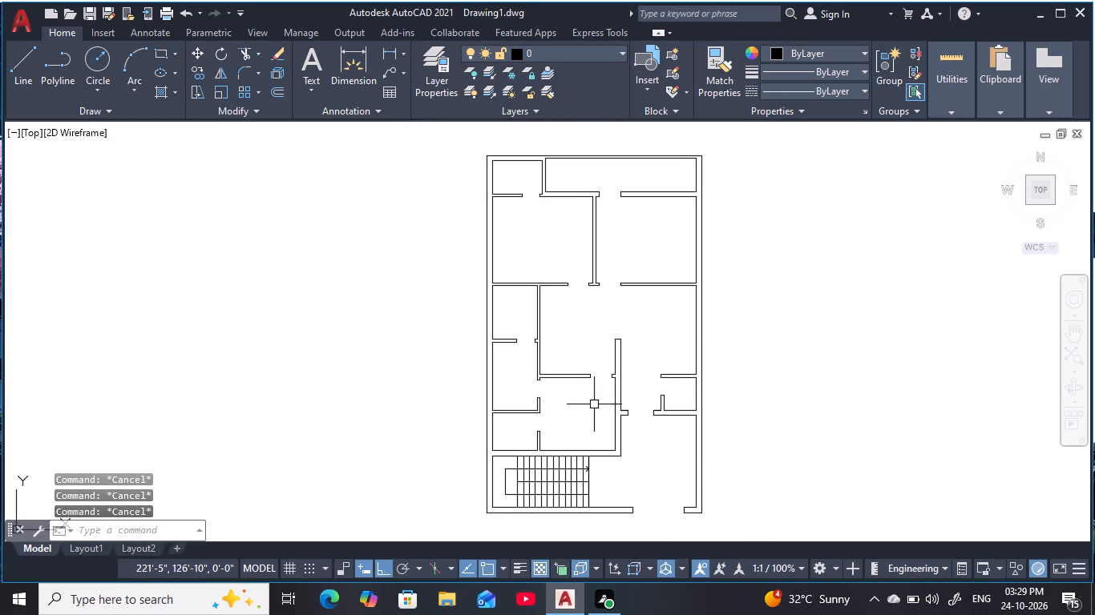
middle_click_drag(597, 405, 602, 412)
key("Escape")
key("Escape")
key("Escape")
key("Escape")
key("Escape")
key("Escape")
key("Escape")
key("Escape")
key("Escape")
key("Escape")
key("Escape")
key("Escape")
key("Escape")
key("Escape")
key("Escape")
key("Escape")
key("Escape")
key("Escape")
key("Escape")
key("Escape")
key("Escape")
scroll(550, 203, "up", 4)
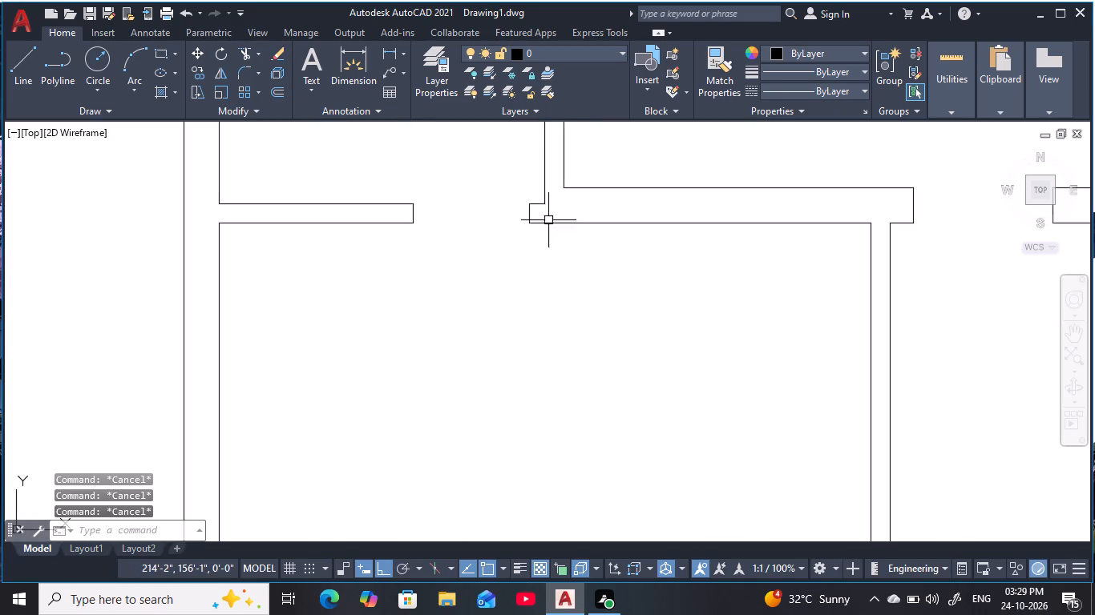
scroll(546, 274, "down", 2)
scroll(564, 343, "down", 2)
middle_click_drag(565, 346, 554, 308)
key("Escape")
key("Escape")
key("Escape")
key("Escape")
key("Escape")
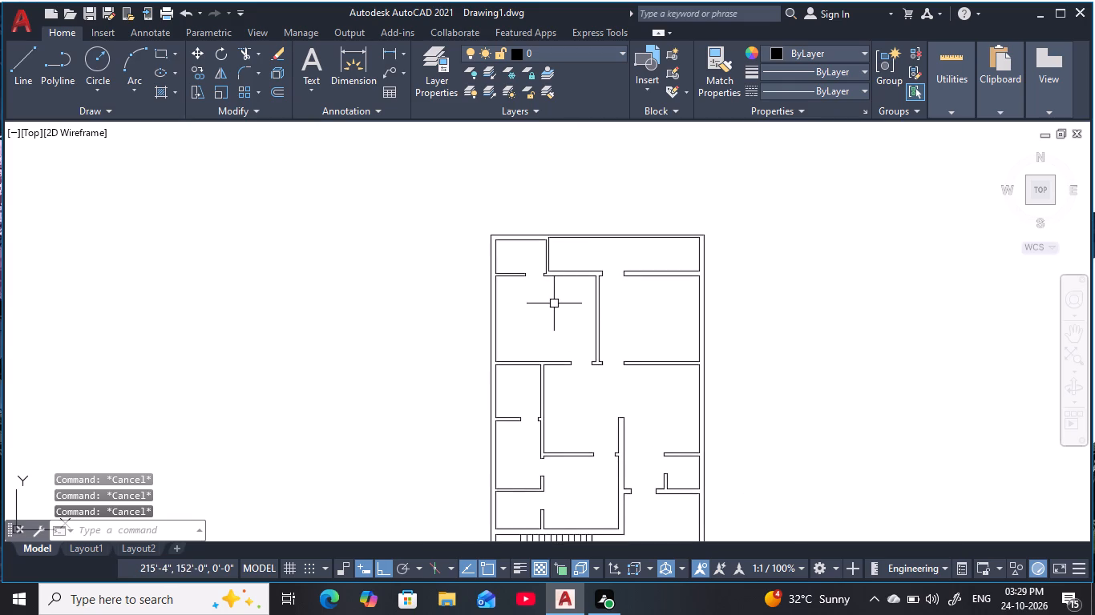
key("Escape")
middle_click_drag(564, 328, 584, 254)
key("Escape")
Draw a circle of radius 2'6" in the empty space to the left of the floor plan.
type("c")
key("space")
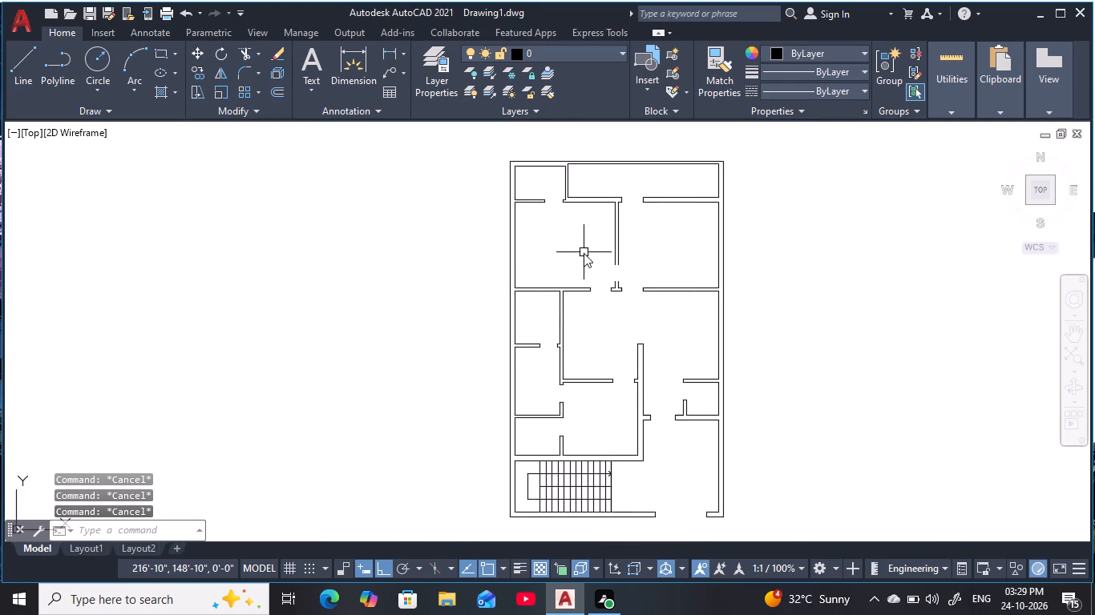
left_click(313, 235)
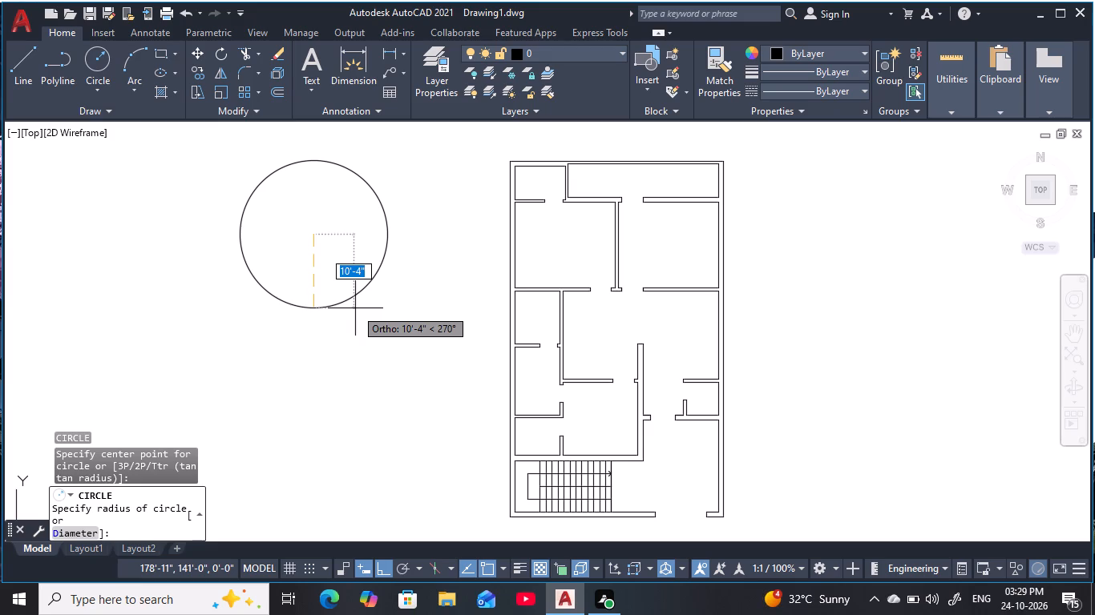
key("2")
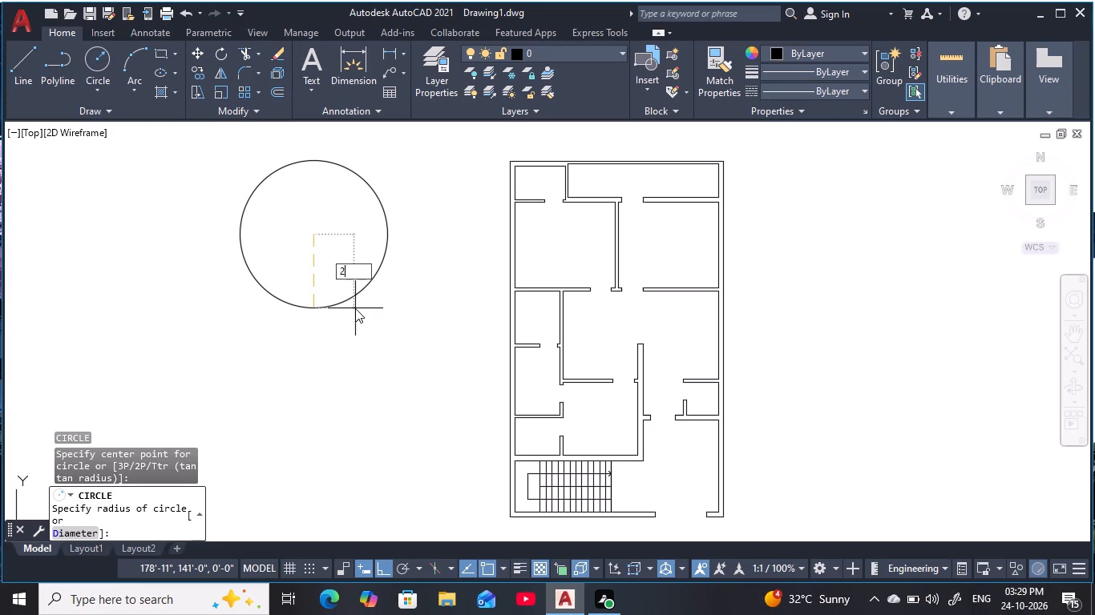
key("apostrophe")
type("6")
key("space")
key("Escape")
key("Escape")
key("Escape")
key("Escape")
key("Escape")
key("Escape")
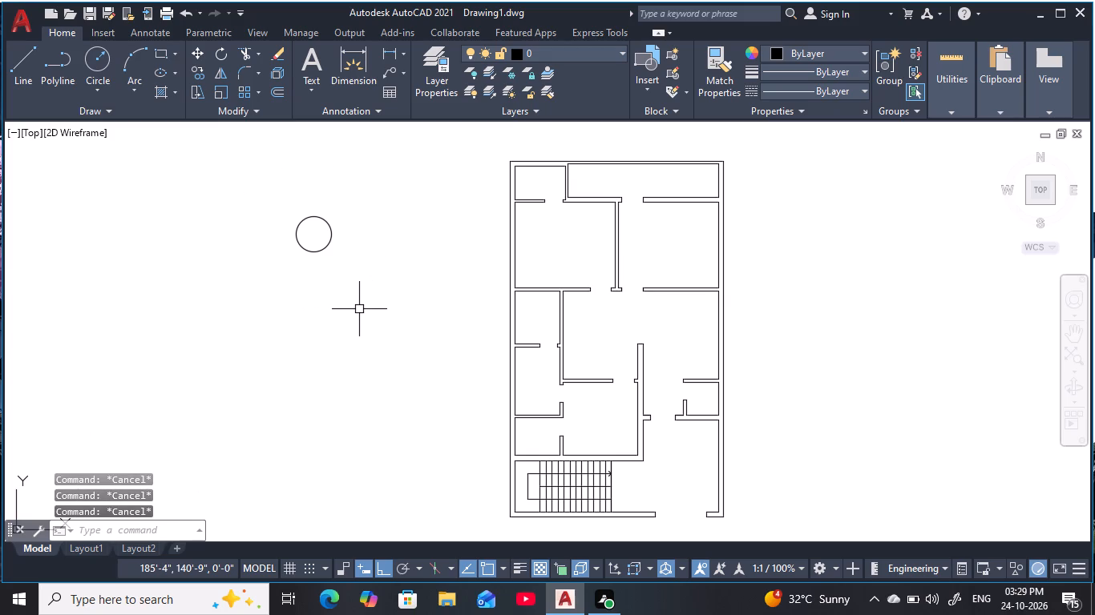
Draw two perpendicular radius lines in the circle, from its top point to the centre and on to its right edge.
type("l")
key("space")
scroll(316, 215, "up", 3)
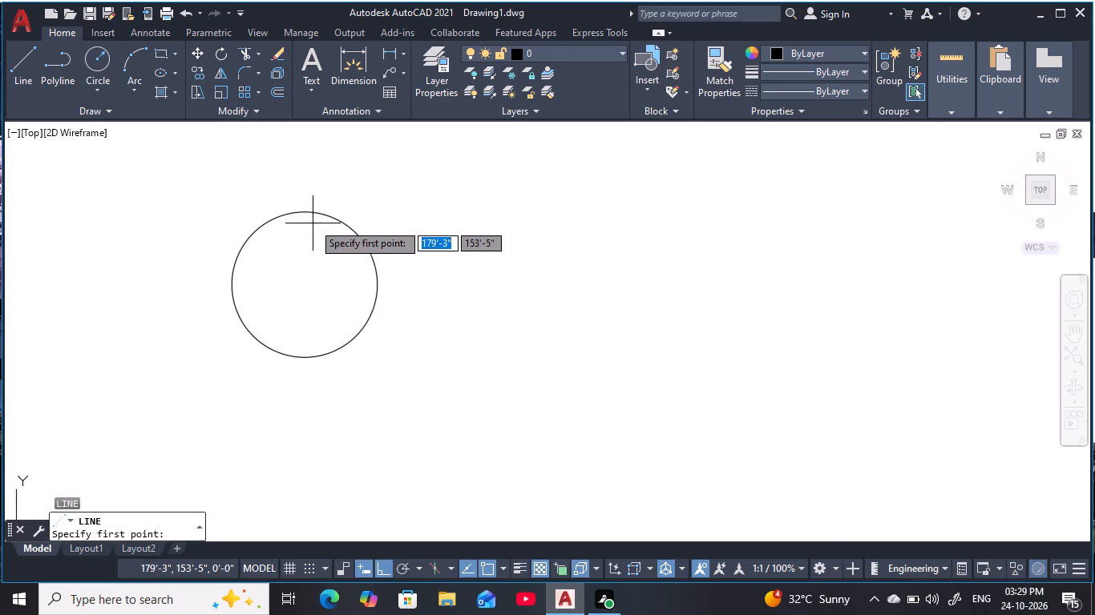
left_click(305, 212)
left_click(308, 286)
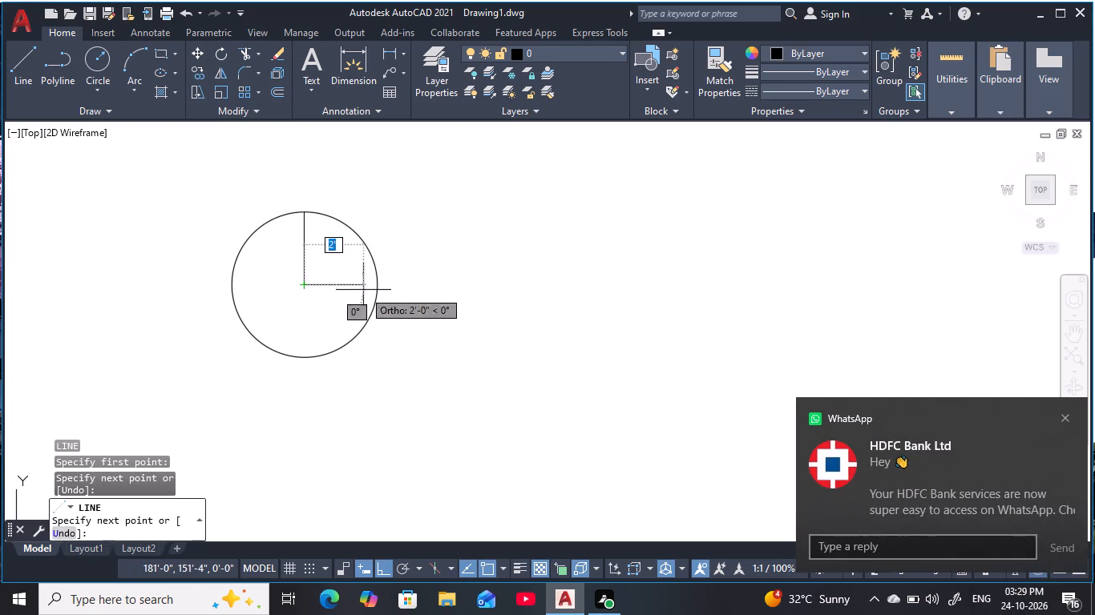
left_click(379, 289)
key("Escape")
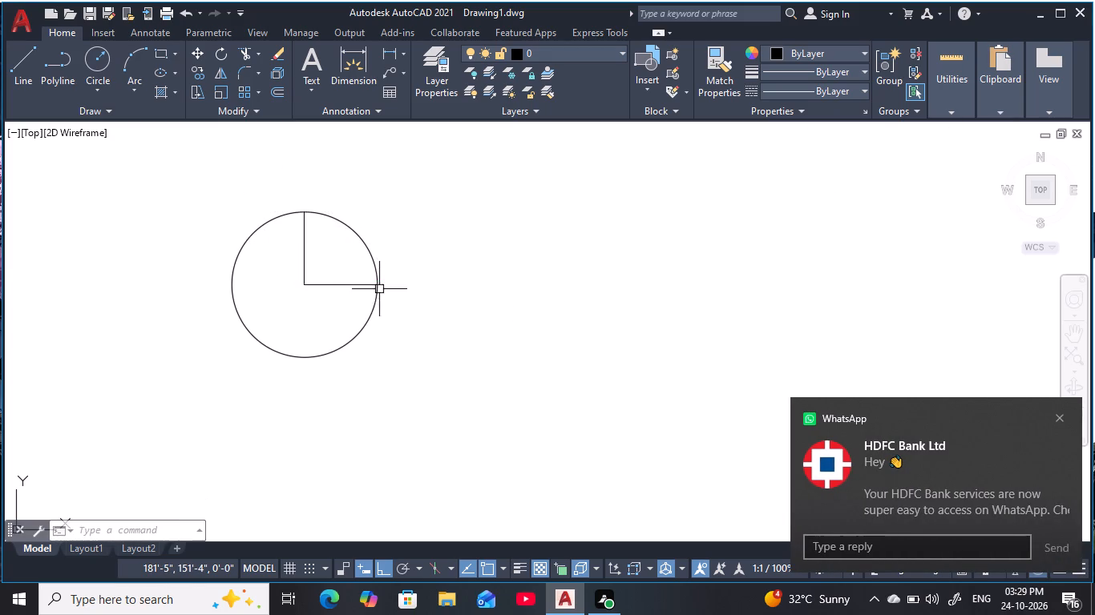
key("Escape")
key("Escape")
key("Escape")
key("Escape")
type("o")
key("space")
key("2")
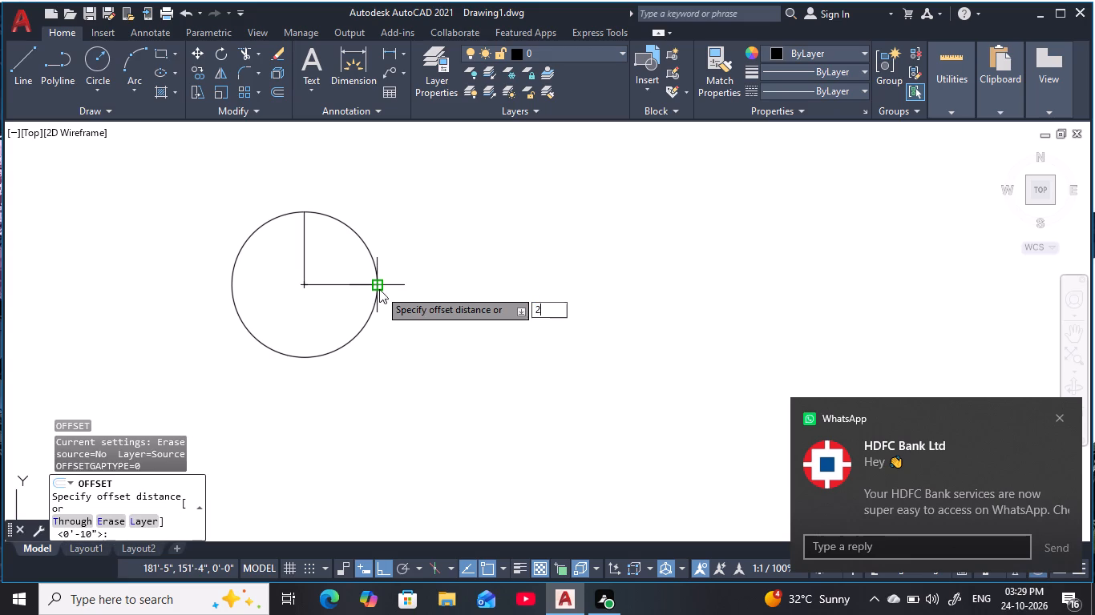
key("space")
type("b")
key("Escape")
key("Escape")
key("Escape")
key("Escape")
Offset the circle's vertical radius line 2" to the right to form the door leaf.
type("o")
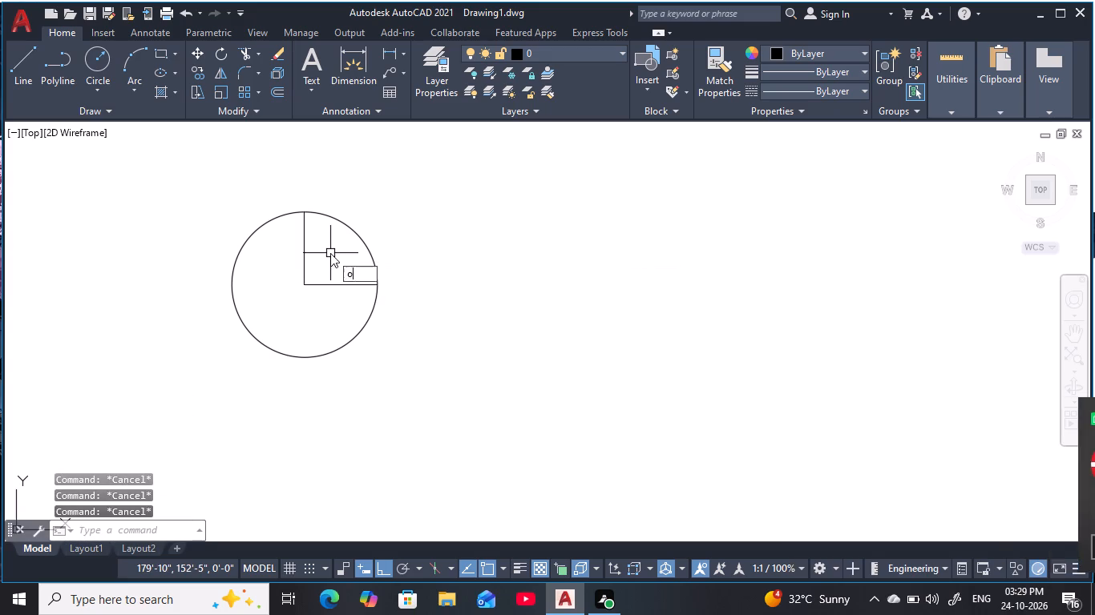
key("space")
type("2")
key("space")
left_click(305, 260)
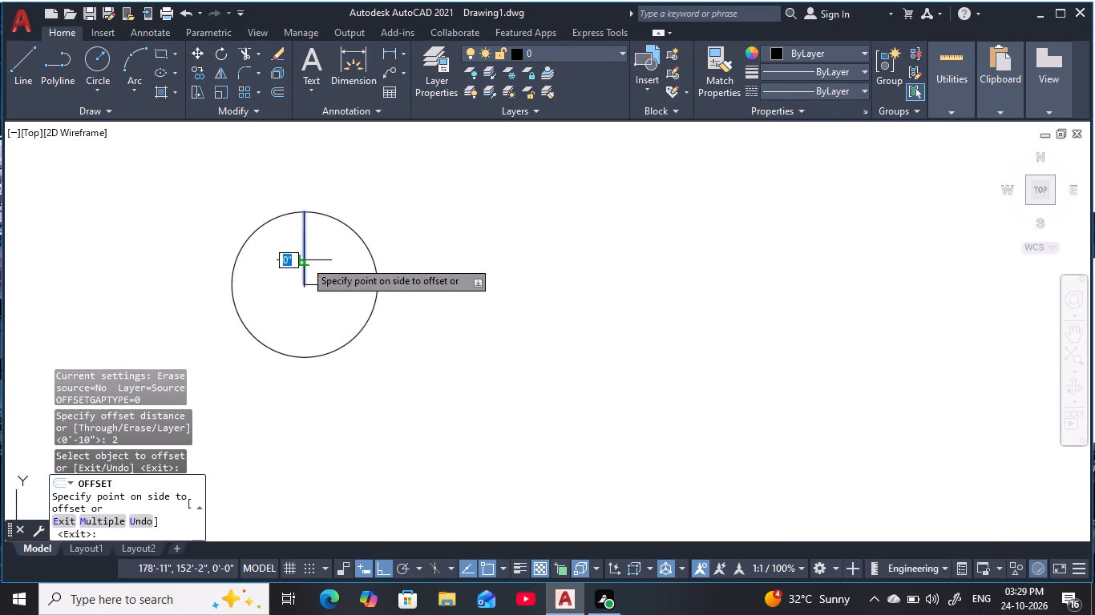
left_click(420, 243)
key("Escape")
key("Escape")
key("Escape")
key("Escape")
Trim the circle to its upper-right quarter arc and the horizontal radius line to the door leaf's width, leaving a door symbol.
type("tr")
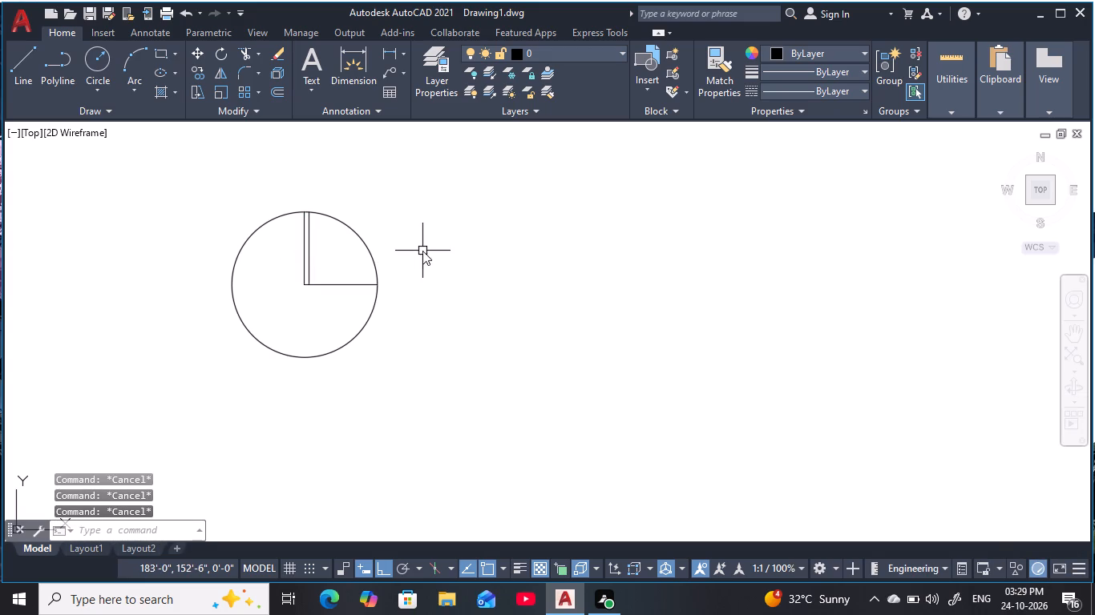
key("space")
left_click(365, 385)
left_click(213, 247)
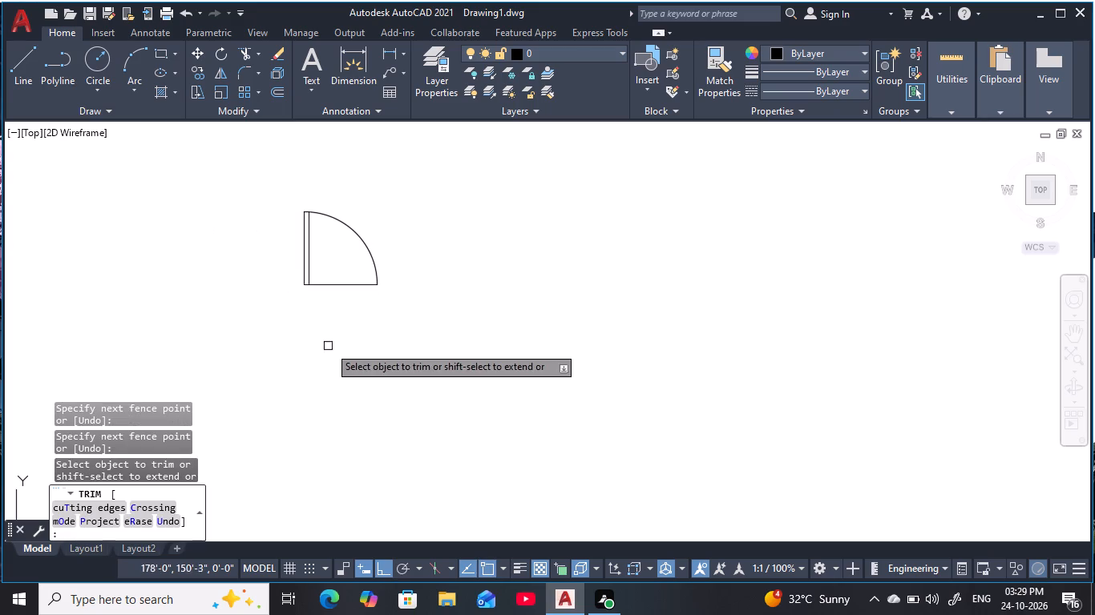
left_click(364, 332)
left_click(330, 267)
key("Escape")
key("Escape")
key("Escape")
middle_click_drag(317, 322, 464, 352)
scroll(487, 353, "down", 2)
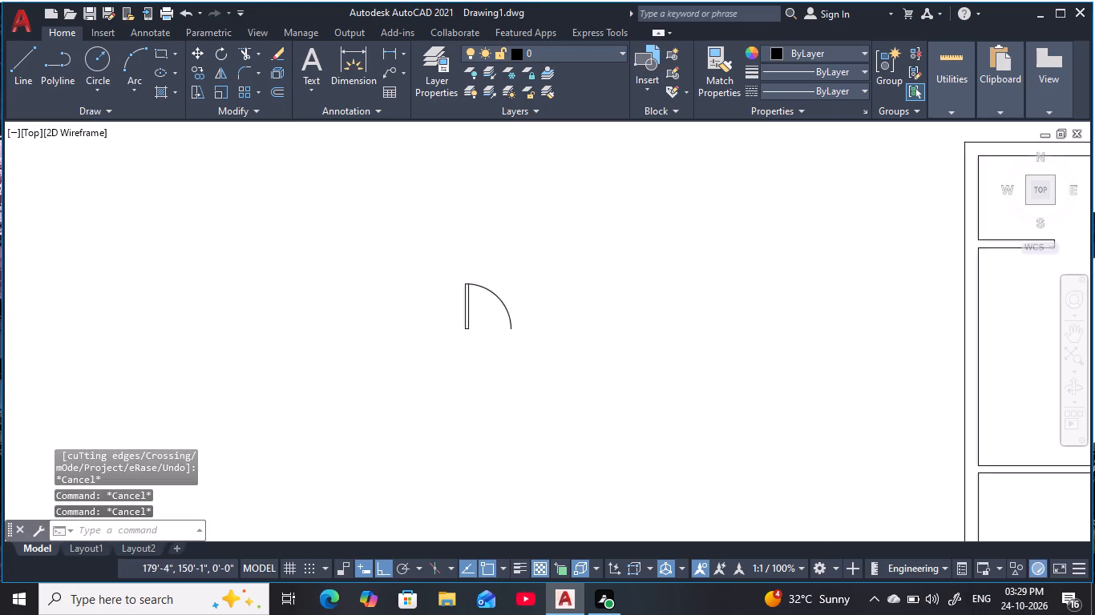
key("Escape")
key("Escape")
Mirror the door symbol about a vertical line on its right side, keeping the original.
scroll(510, 366, "down", 1)
middle_click_drag(511, 368, 468, 356)
key("Escape")
key("Escape")
left_click(534, 379)
left_click(433, 255)
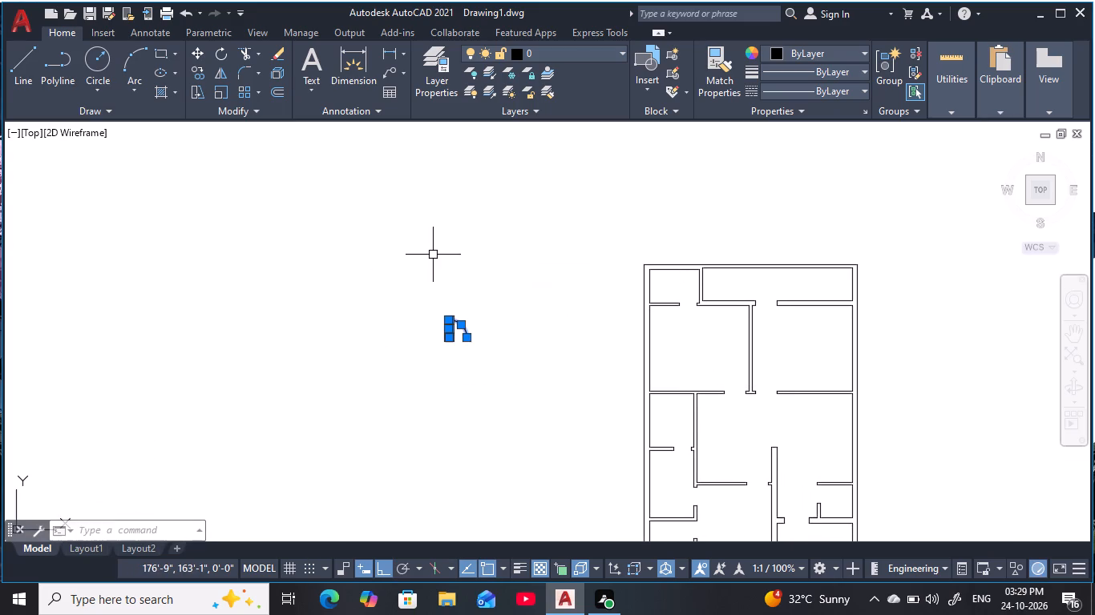
type("mi")
key("space")
left_click(508, 352)
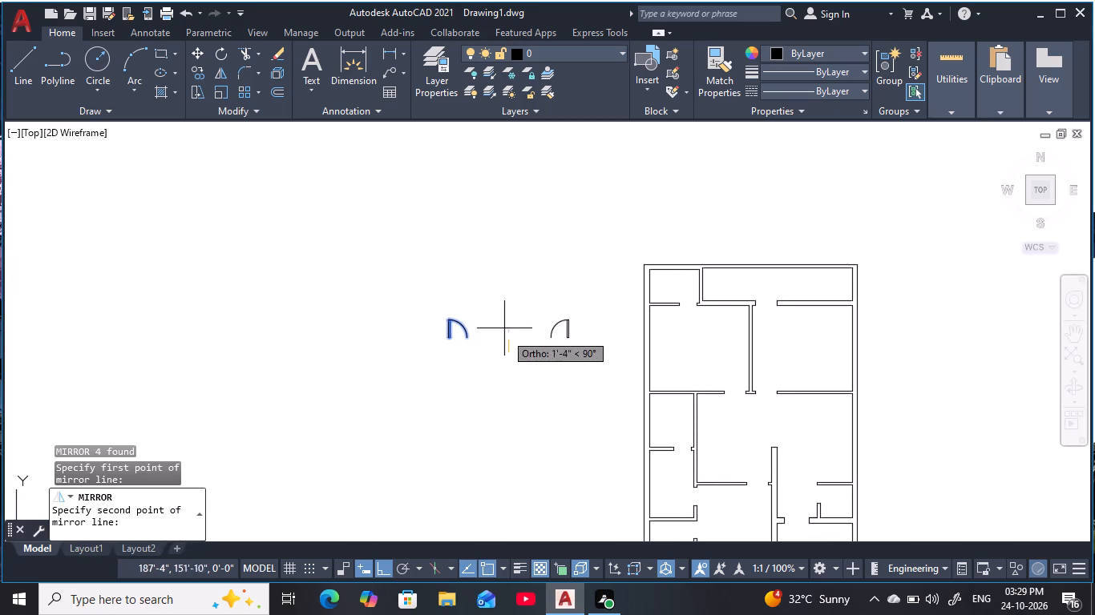
left_click(493, 271)
key("space")
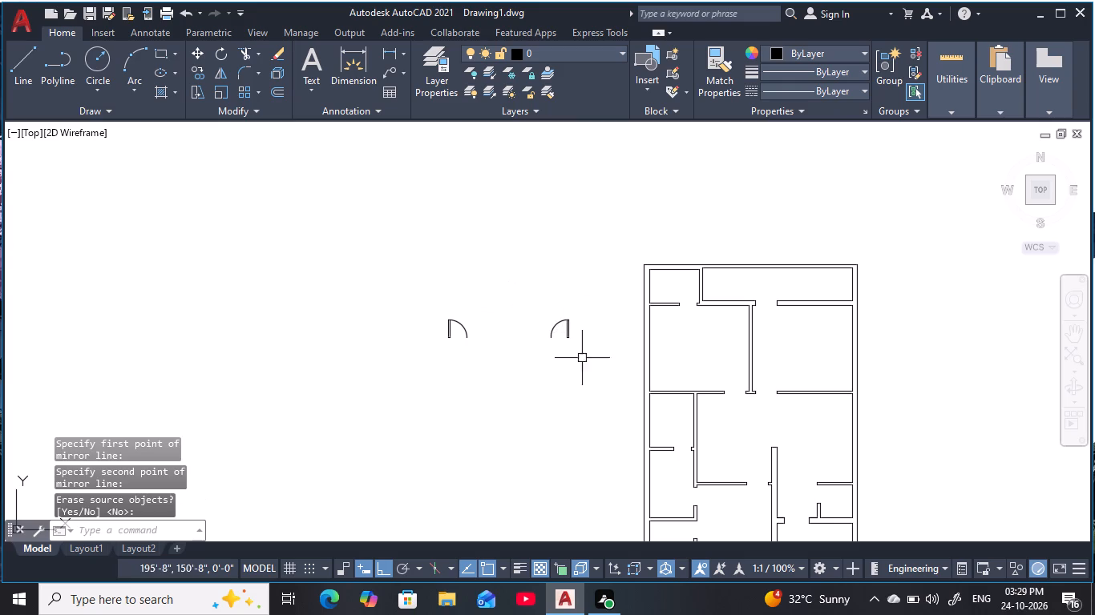
Mirror both door symbols about a horizontal line below them, keeping the originals.
left_click(596, 376)
left_click(341, 268)
key("space")
left_click(438, 355)
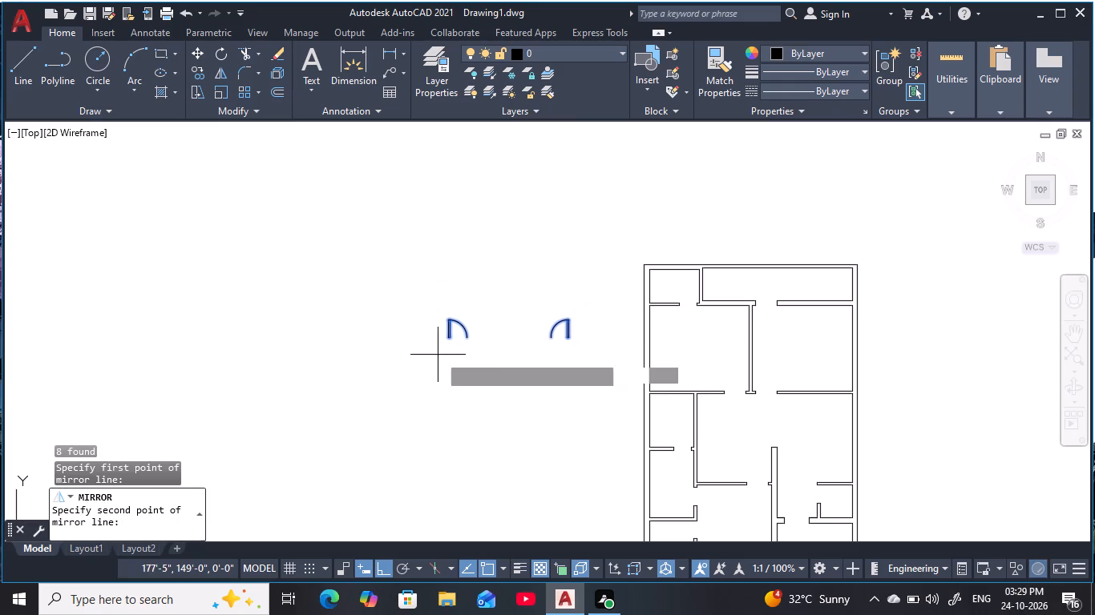
left_click(600, 375)
key("space")
Copy the upper-right door symbol by its arc's free end to the midpoint of the wall end at the upper-left room's opening, with Ortho off.
middle_click_drag(580, 368, 519, 364)
scroll(528, 336, "up", 3)
left_click(533, 354)
left_click(313, 213)
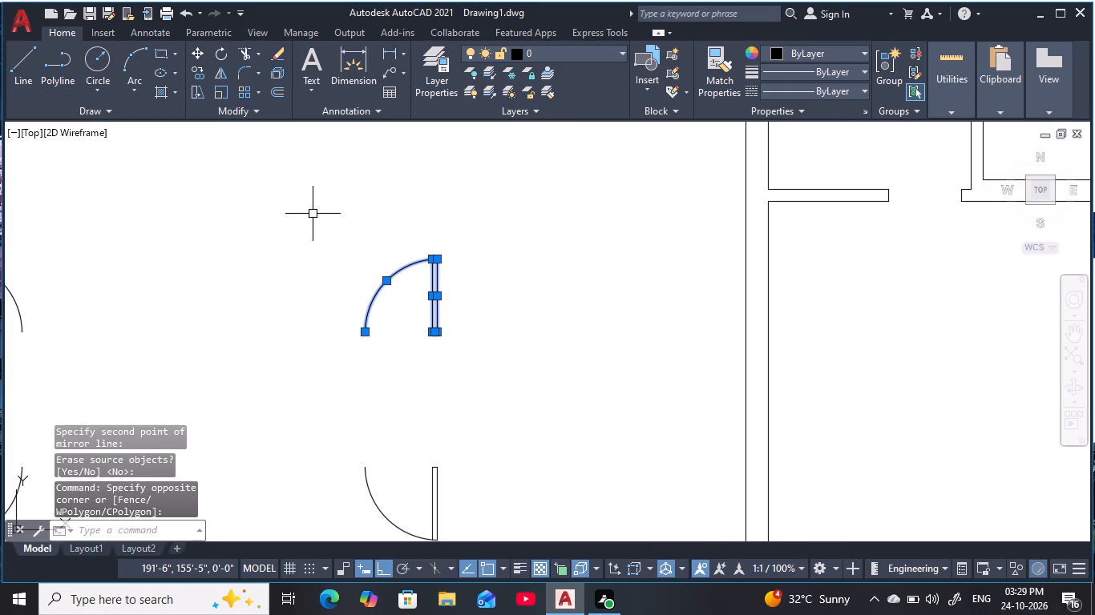
type("co")
key("space")
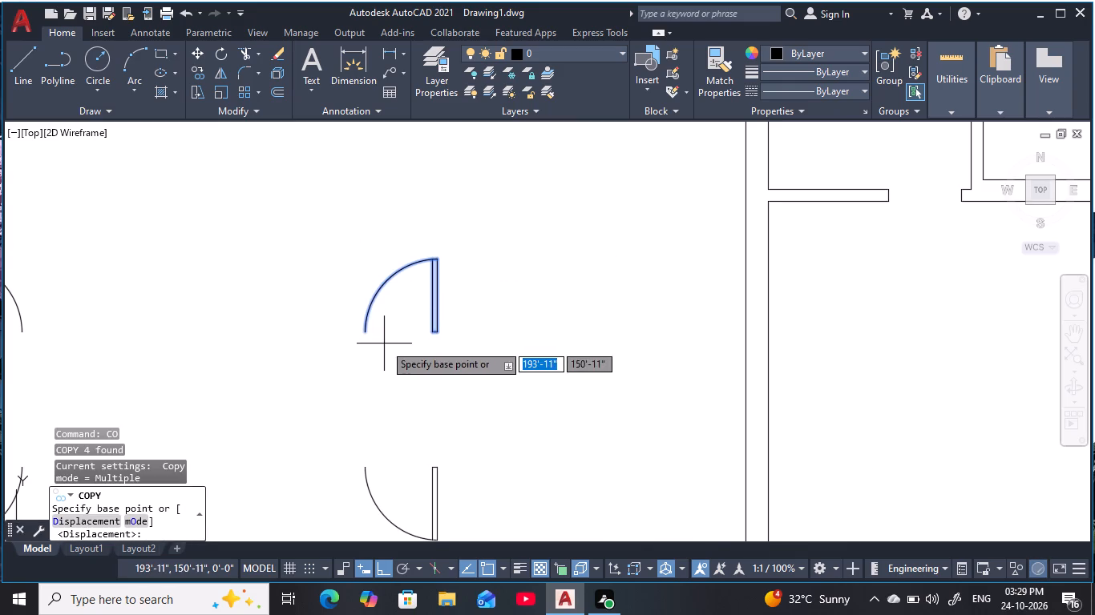
left_click(370, 334)
key("F8")
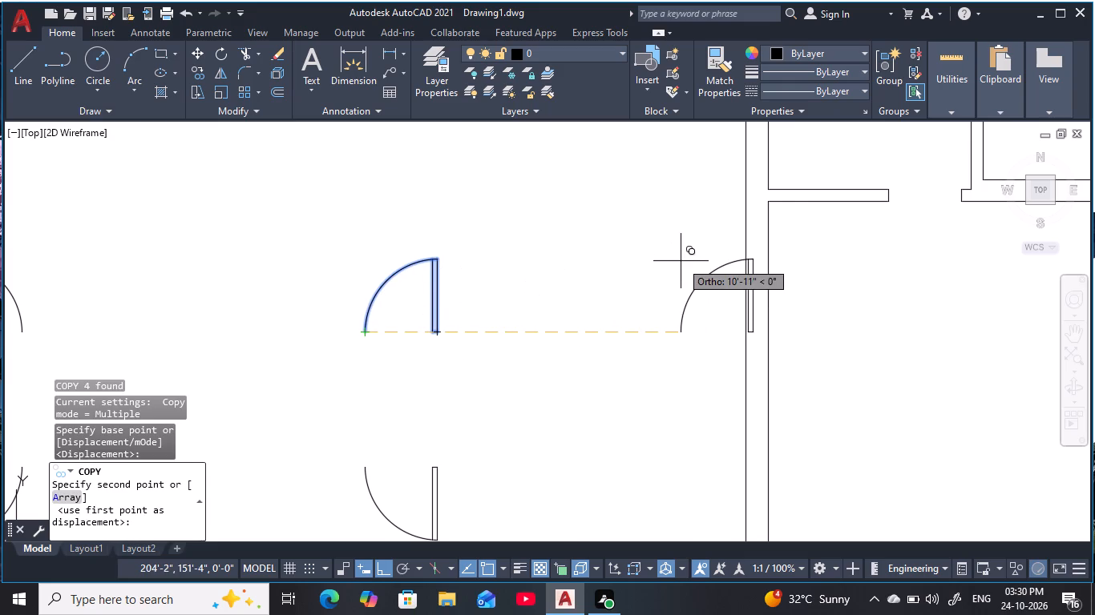
middle_click_drag(742, 247, 503, 334)
scroll(650, 282, "up", 2)
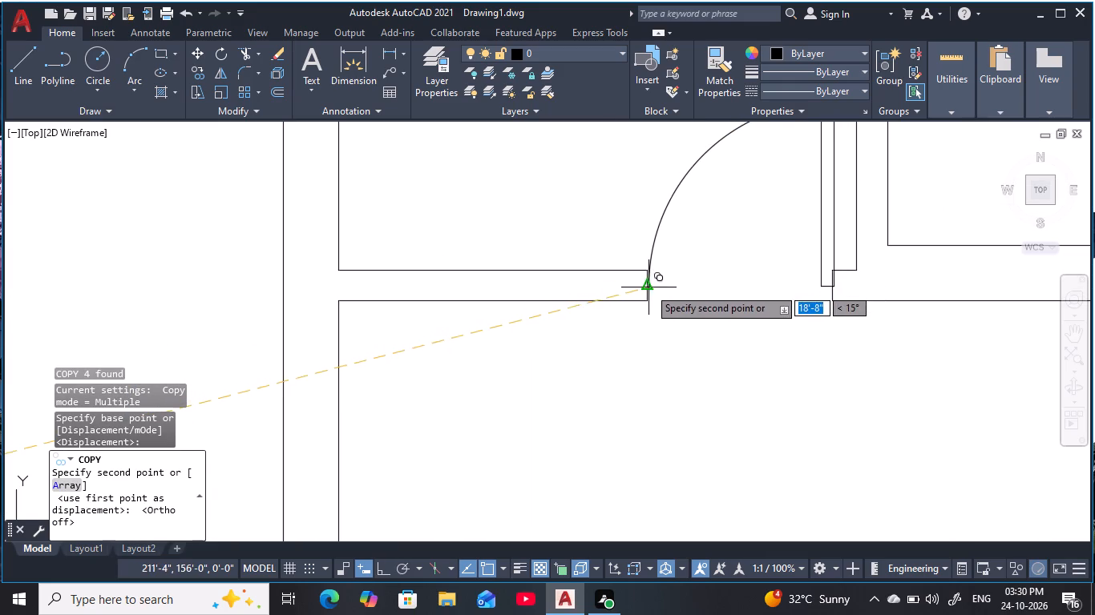
left_click(649, 287)
scroll(654, 315, "down", 4)
middle_click_drag(665, 325, 558, 267)
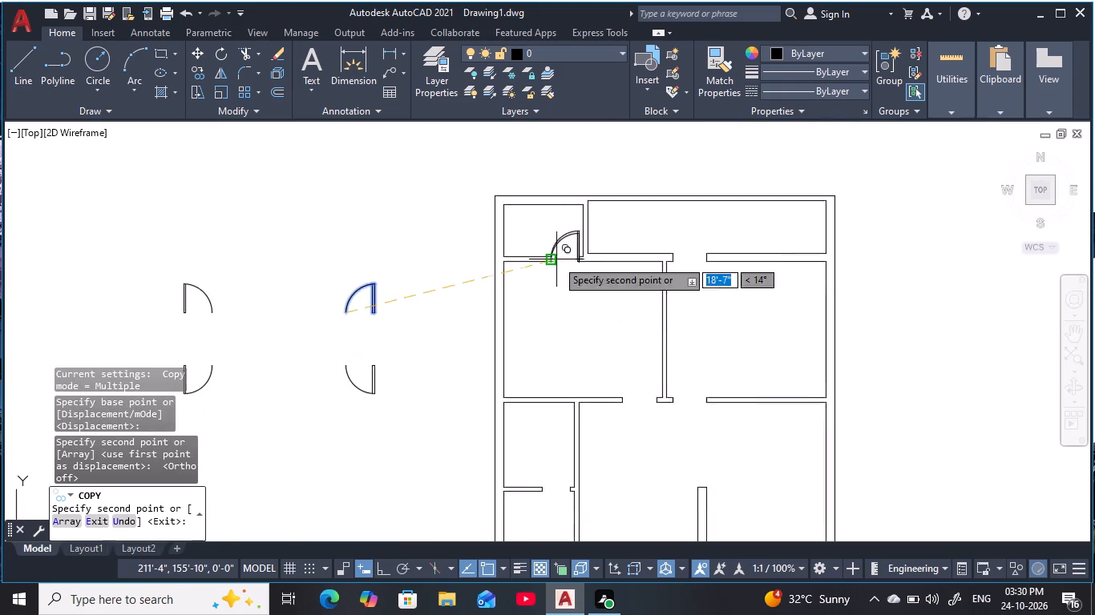
Place another copy of the door at the opening in the horizontal wall of the middle-left rooms.
scroll(567, 284, "down", 2)
middle_click_drag(581, 335, 602, 259)
scroll(587, 315, "up", 3)
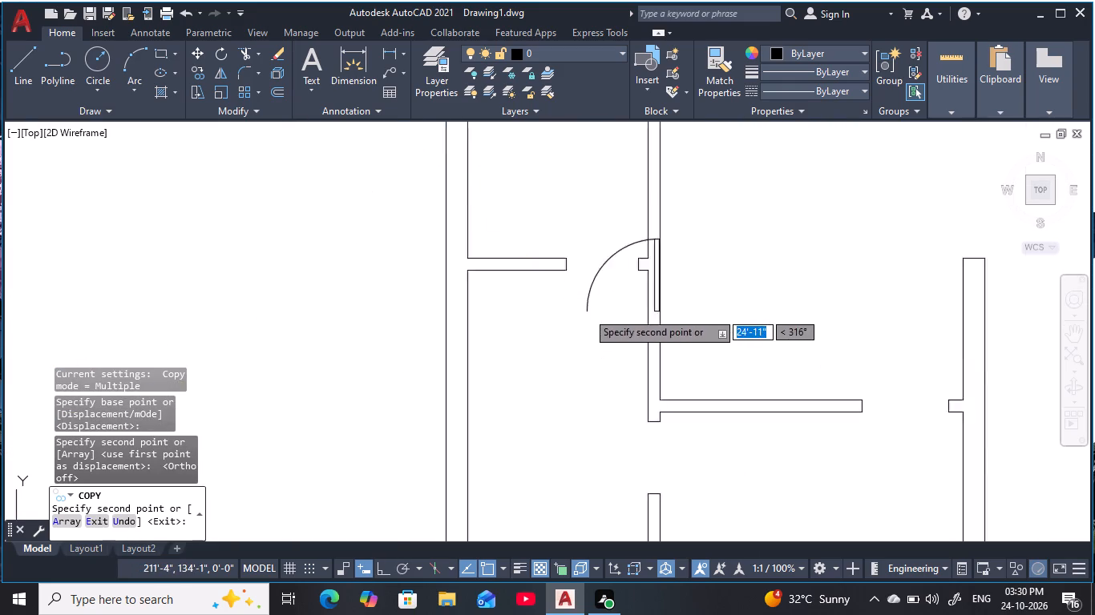
scroll(587, 312, "up", 2)
left_click(553, 236)
scroll(542, 301, "down", 5)
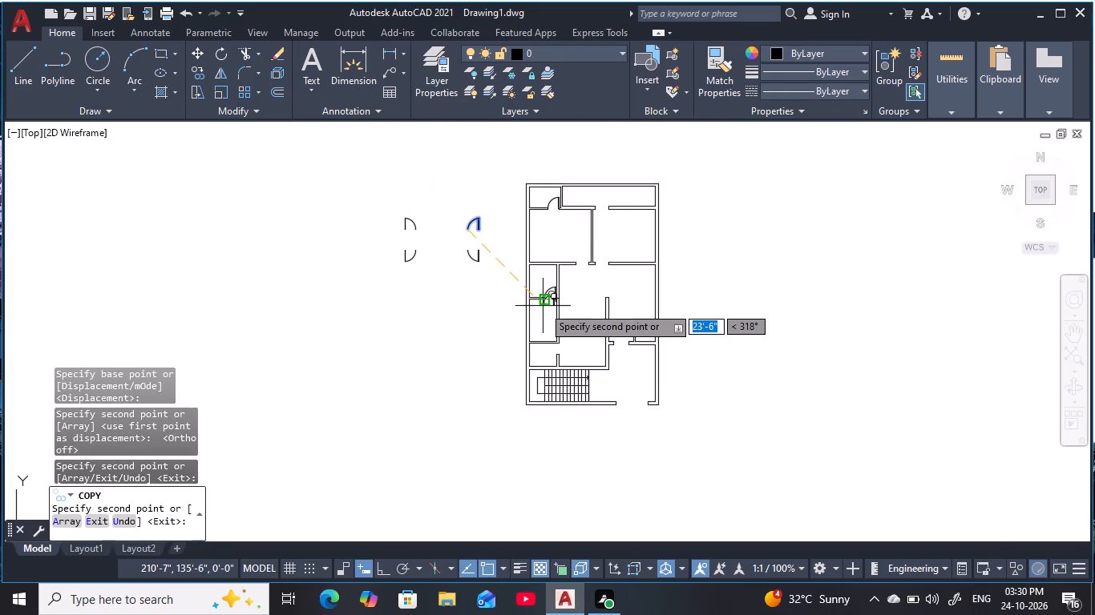
middle_click_drag(574, 361, 564, 312)
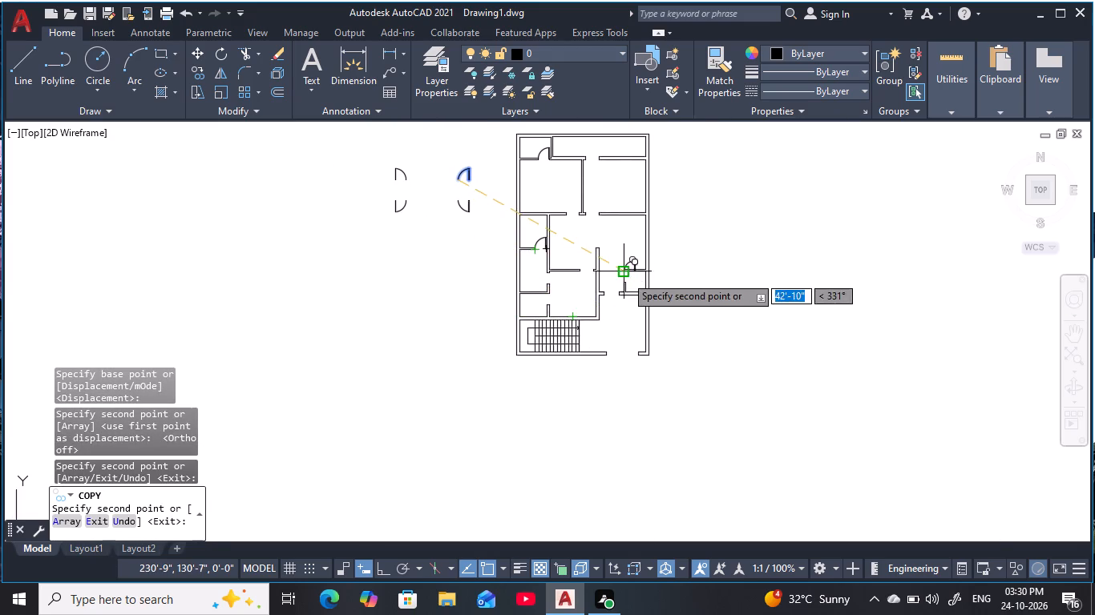
key("Escape")
key("Escape")
key("Escape")
middle_click_drag(443, 257, 446, 299)
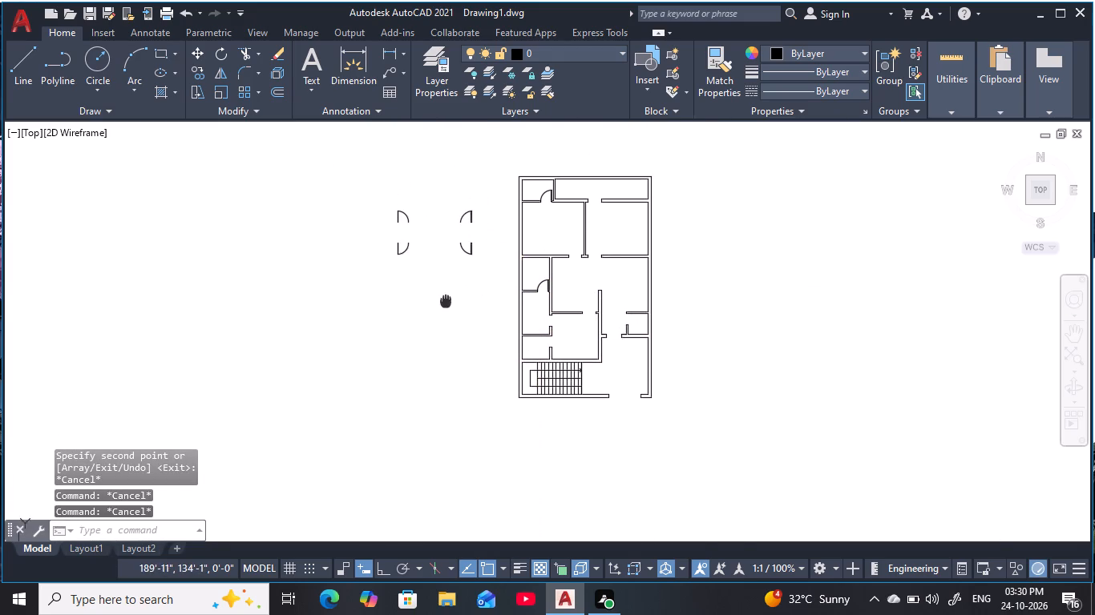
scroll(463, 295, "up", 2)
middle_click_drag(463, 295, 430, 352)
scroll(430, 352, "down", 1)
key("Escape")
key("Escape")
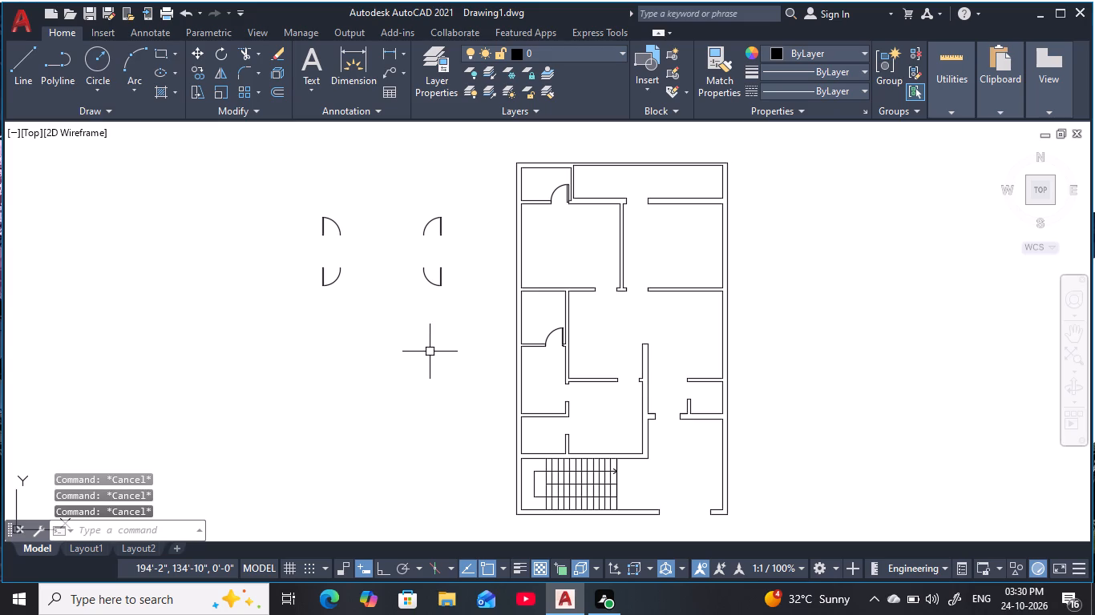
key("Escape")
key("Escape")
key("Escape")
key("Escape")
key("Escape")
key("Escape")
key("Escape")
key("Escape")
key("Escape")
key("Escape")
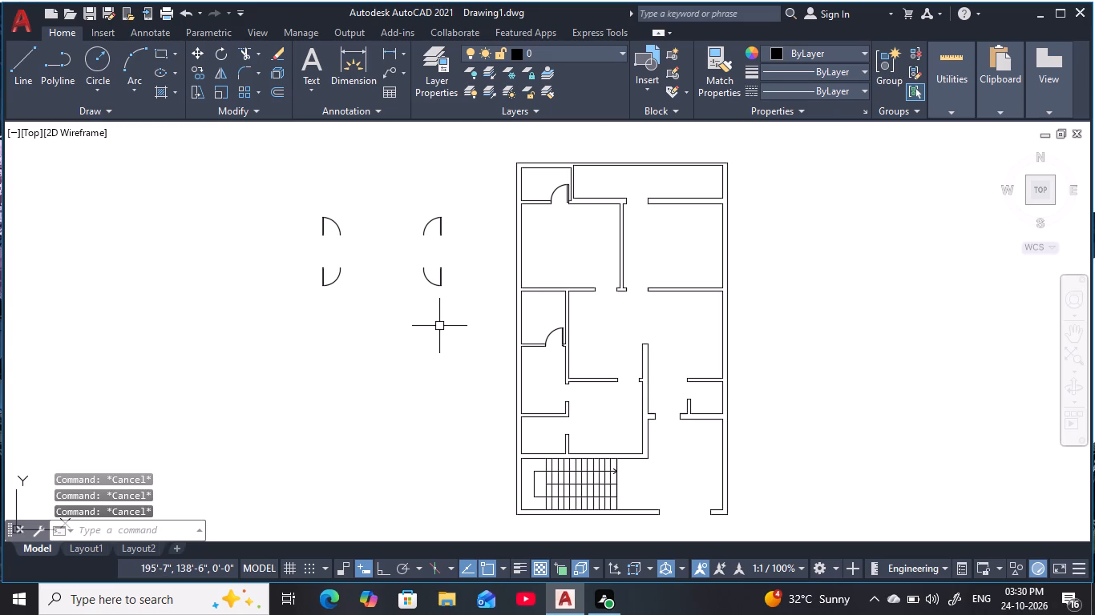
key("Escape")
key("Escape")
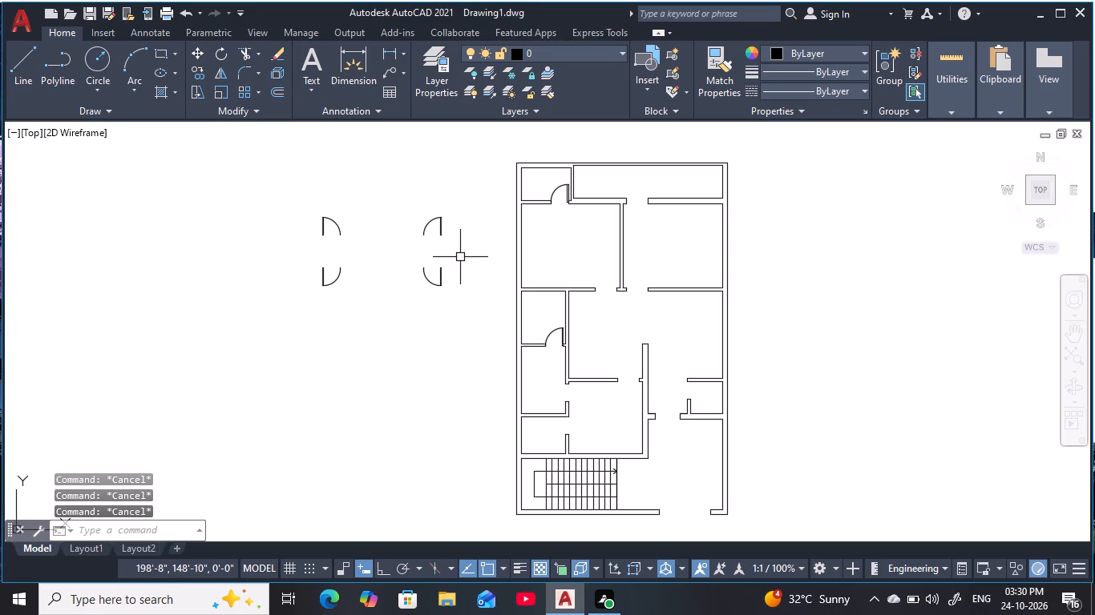
Rotate the lower-right loose door symbol 90° counterclockwise about its arc's free end, with Ortho on.
left_click(460, 316)
left_click(414, 261)
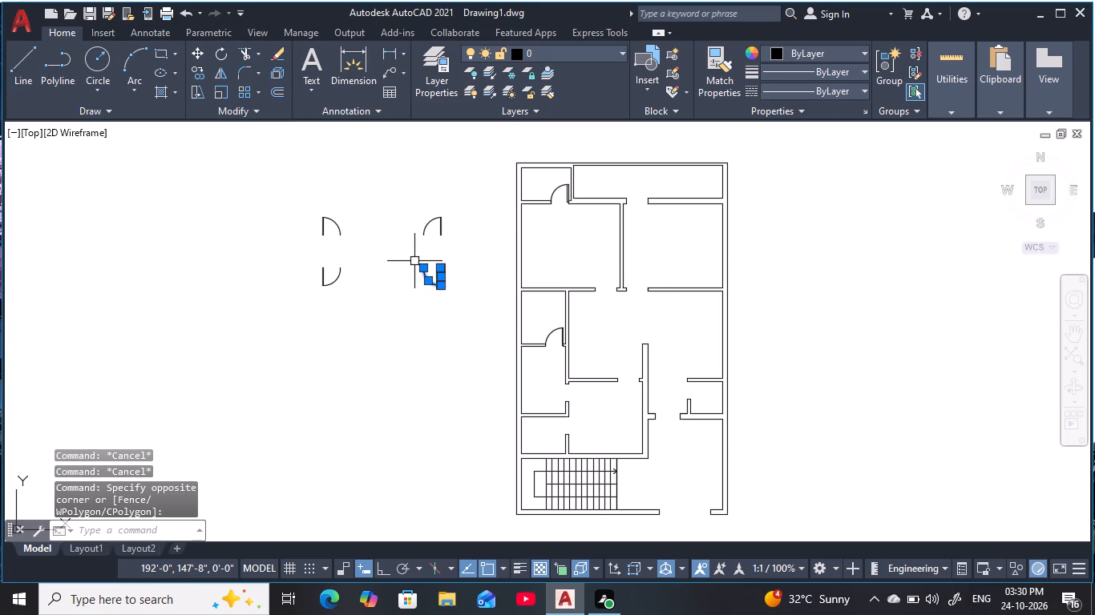
type("ro")
key("space")
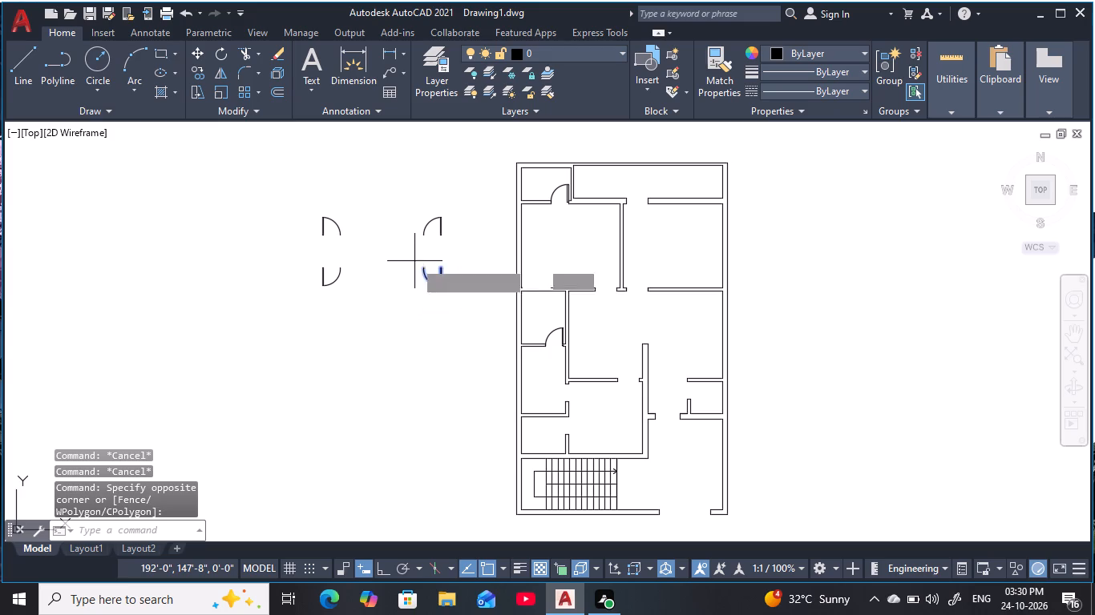
left_click(426, 273)
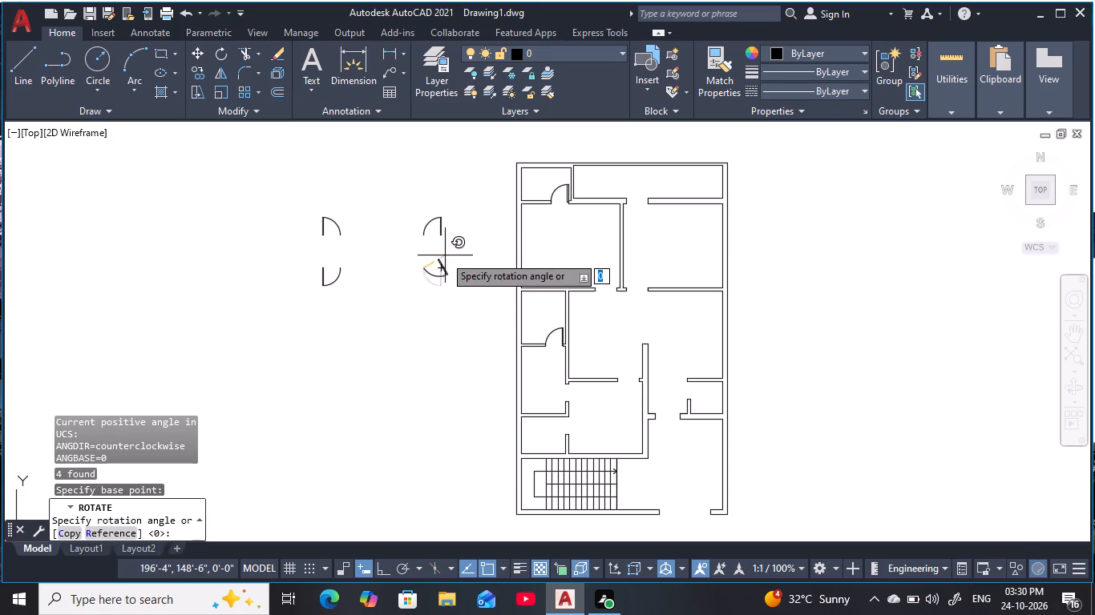
key("F8")
left_click(418, 247)
key("Escape")
key("Escape")
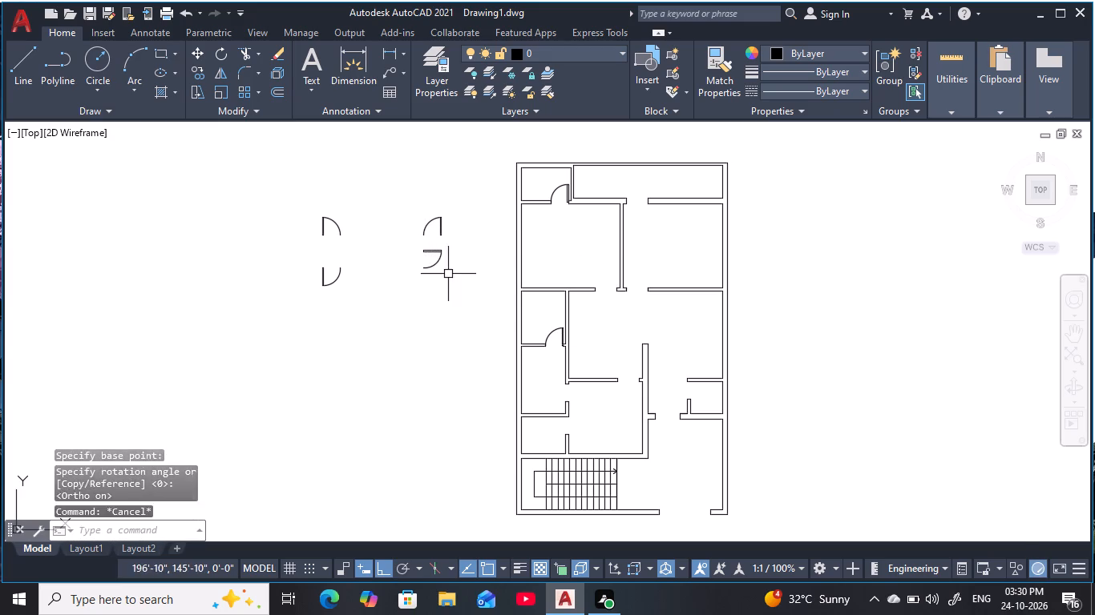
Copy the rotated door symbol by its arc's free end to the wall-end midpoint at the middle-left room's east opening, with Ortho off.
left_click(455, 273)
left_click(417, 243)
type("co")
key("space")
left_click(426, 271)
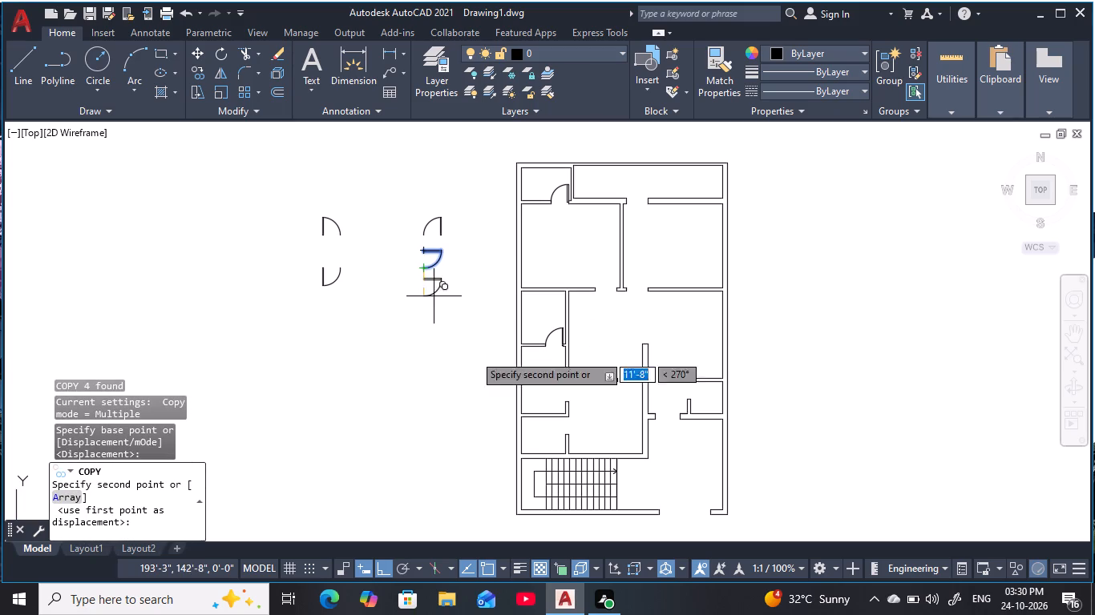
key("F8")
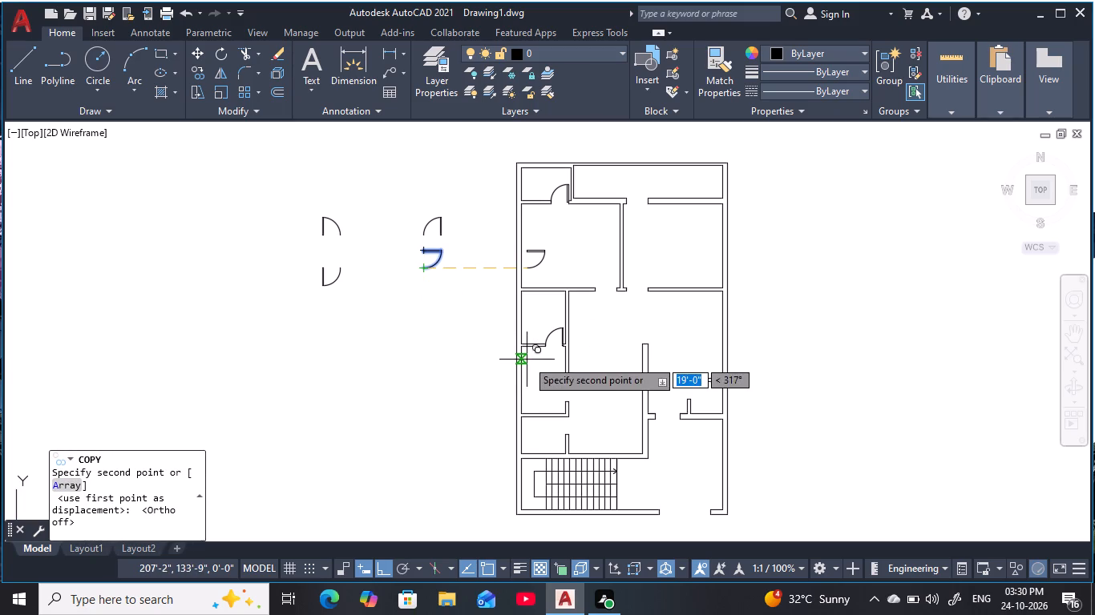
middle_click_drag(576, 374, 558, 283)
scroll(543, 318, "up", 4)
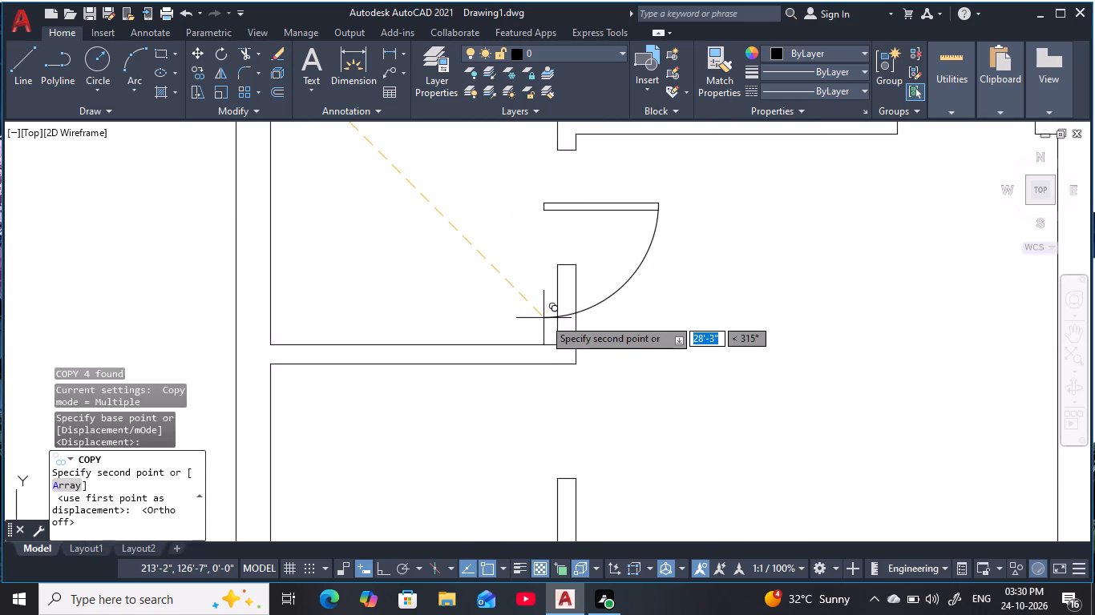
left_click(562, 265)
key("Escape")
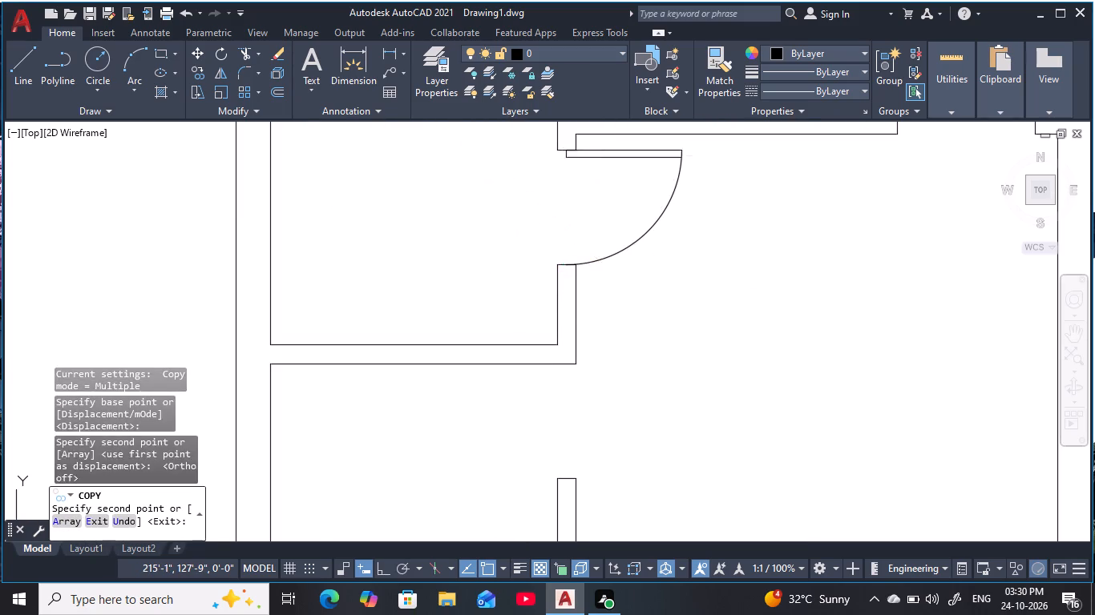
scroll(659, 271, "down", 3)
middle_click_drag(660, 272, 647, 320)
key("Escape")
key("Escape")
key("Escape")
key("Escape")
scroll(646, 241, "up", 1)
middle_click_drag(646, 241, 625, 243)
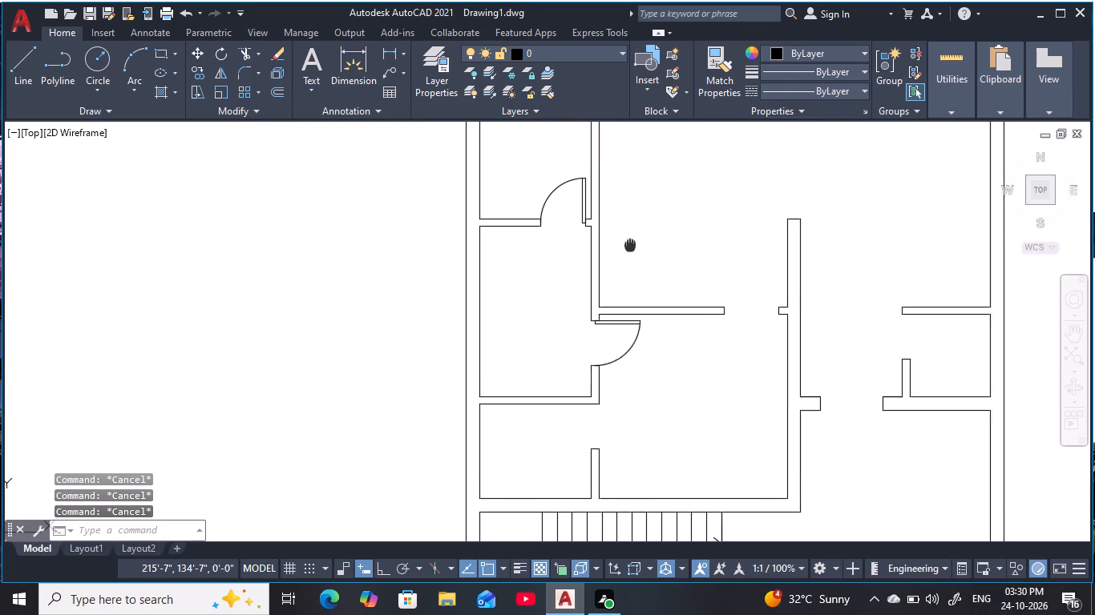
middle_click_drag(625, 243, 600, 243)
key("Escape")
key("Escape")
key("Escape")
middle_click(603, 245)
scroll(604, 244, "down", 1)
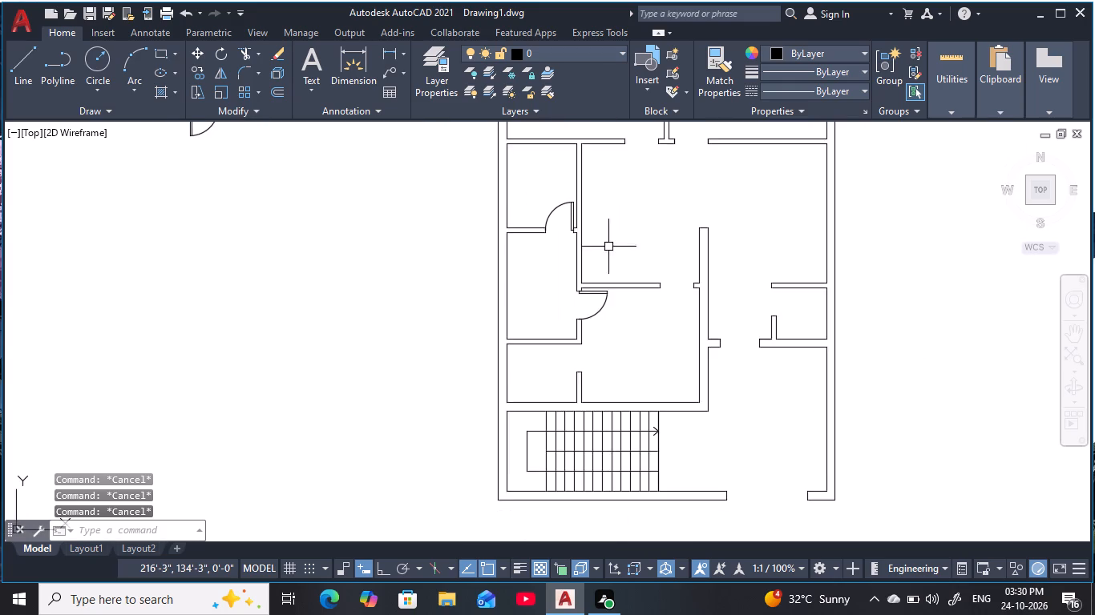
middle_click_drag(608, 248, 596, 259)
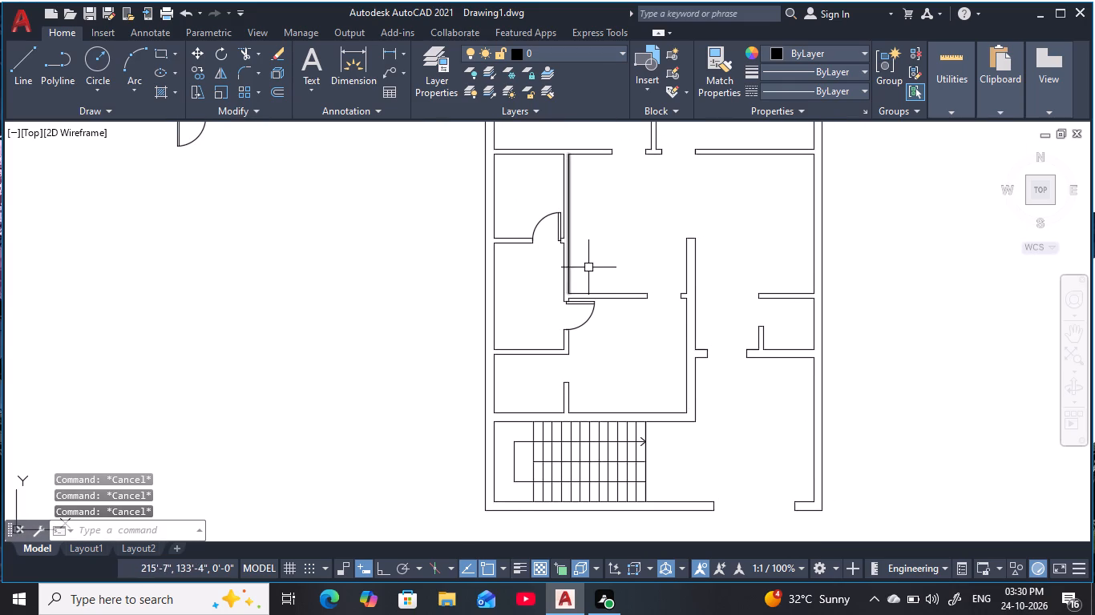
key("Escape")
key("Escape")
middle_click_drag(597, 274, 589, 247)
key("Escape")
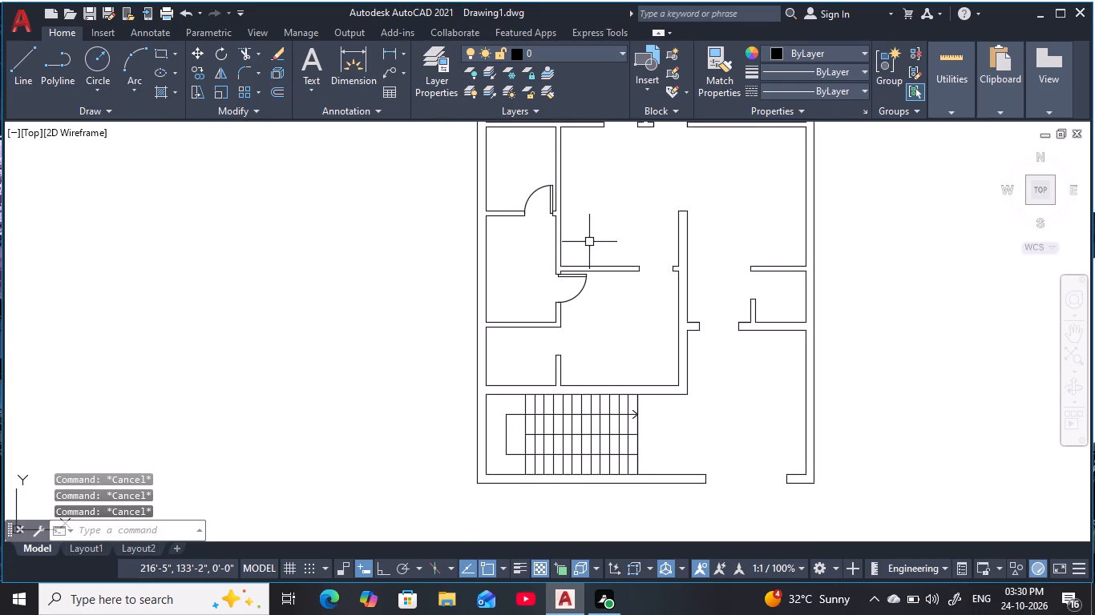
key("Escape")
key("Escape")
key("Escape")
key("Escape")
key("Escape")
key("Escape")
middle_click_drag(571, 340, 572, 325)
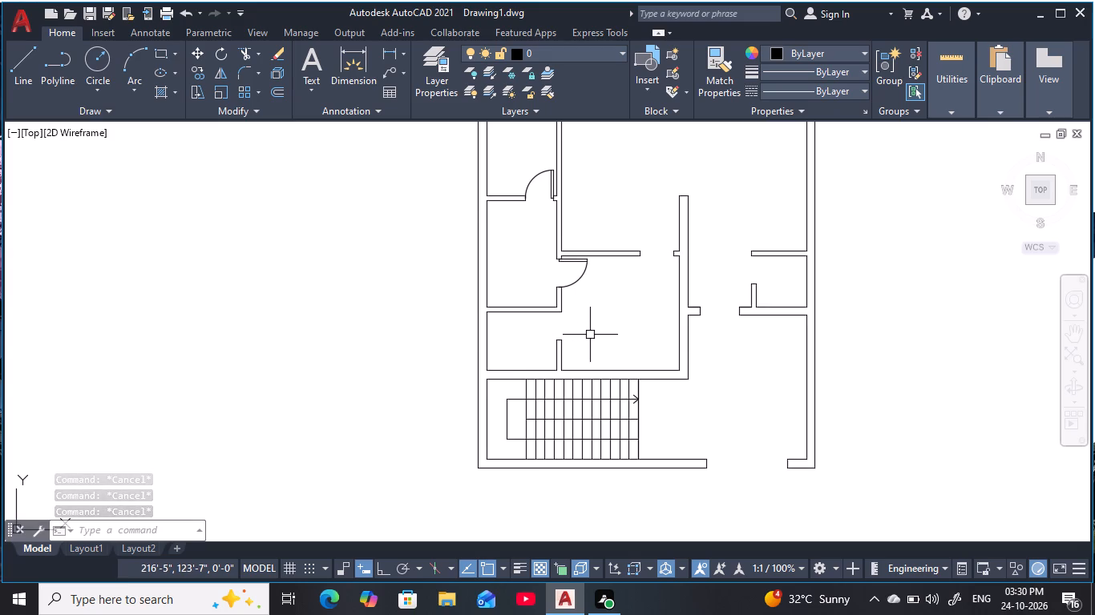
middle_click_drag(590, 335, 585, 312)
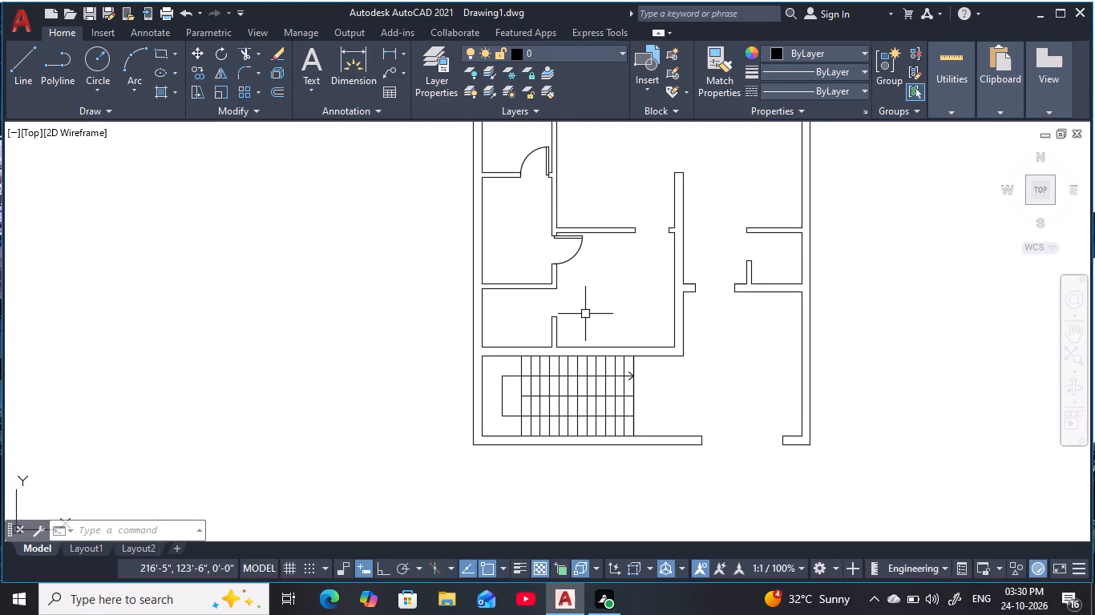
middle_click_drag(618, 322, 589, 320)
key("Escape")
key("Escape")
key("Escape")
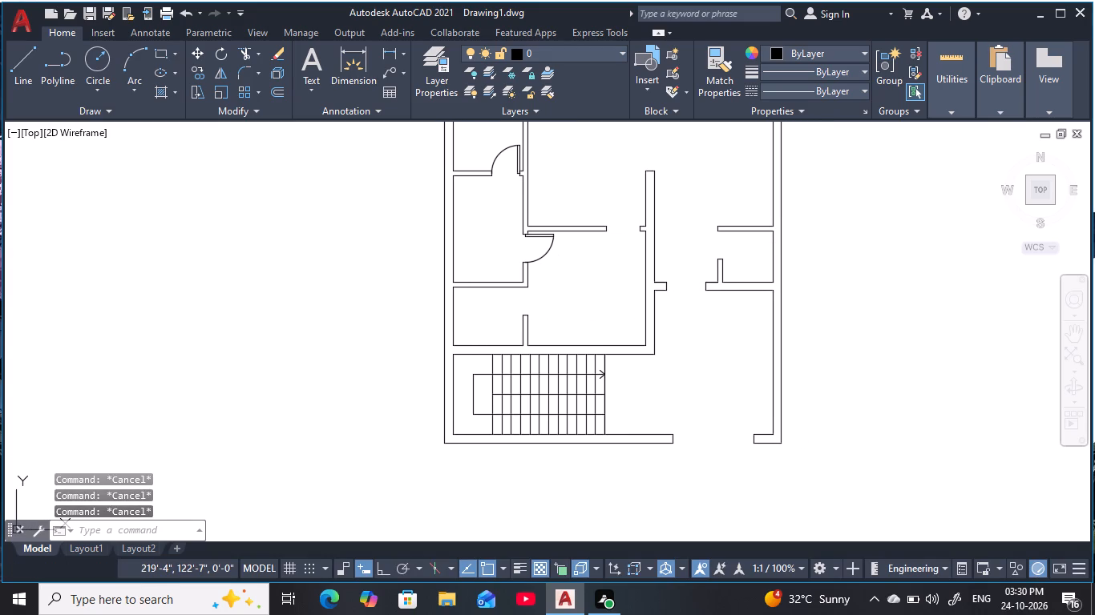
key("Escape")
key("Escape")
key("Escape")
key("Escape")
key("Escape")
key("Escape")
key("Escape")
Draw a circle of radius 3' in the empty space to the right of the floor plan.
middle_click_drag(711, 336, 665, 339)
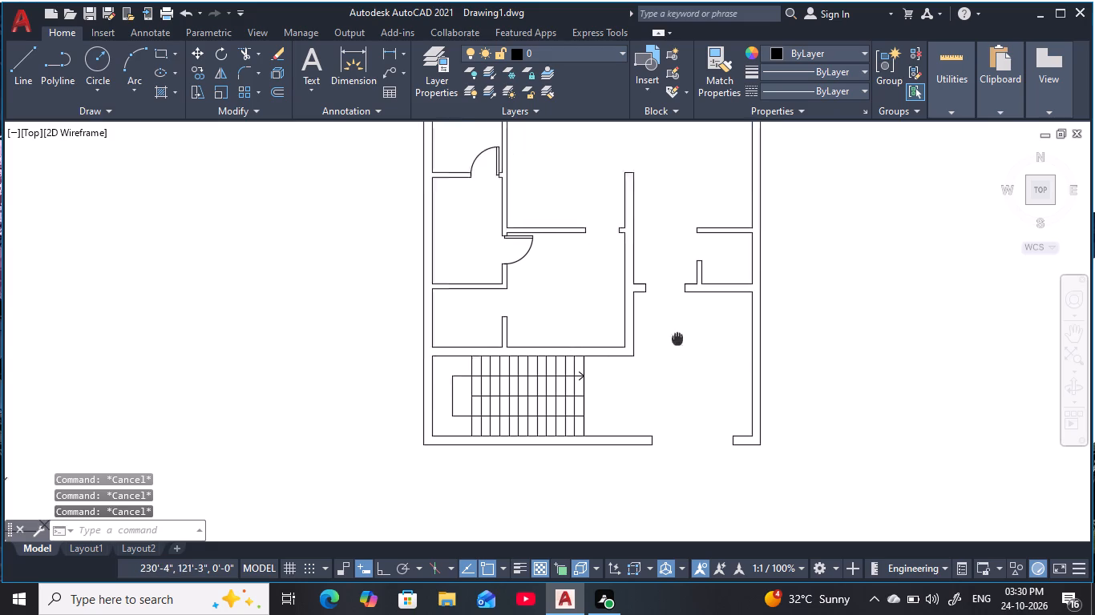
middle_click_drag(665, 339, 530, 353)
key("Escape")
key("Escape")
type("c")
key("space")
left_click(713, 287)
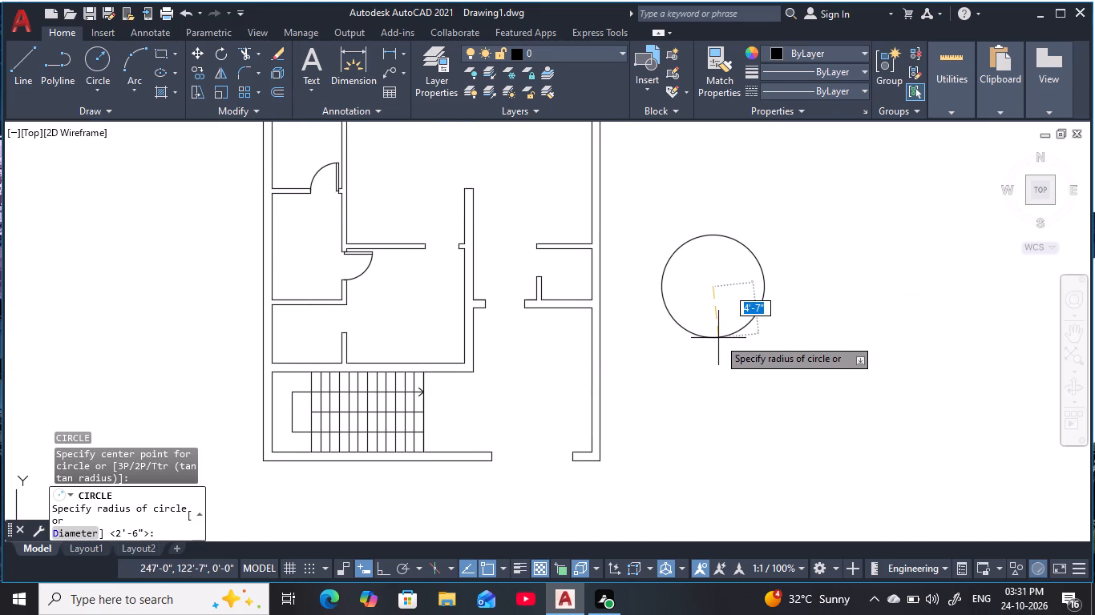
type("3'")
key("space")
key("Escape")
key("Escape")
key("Escape")
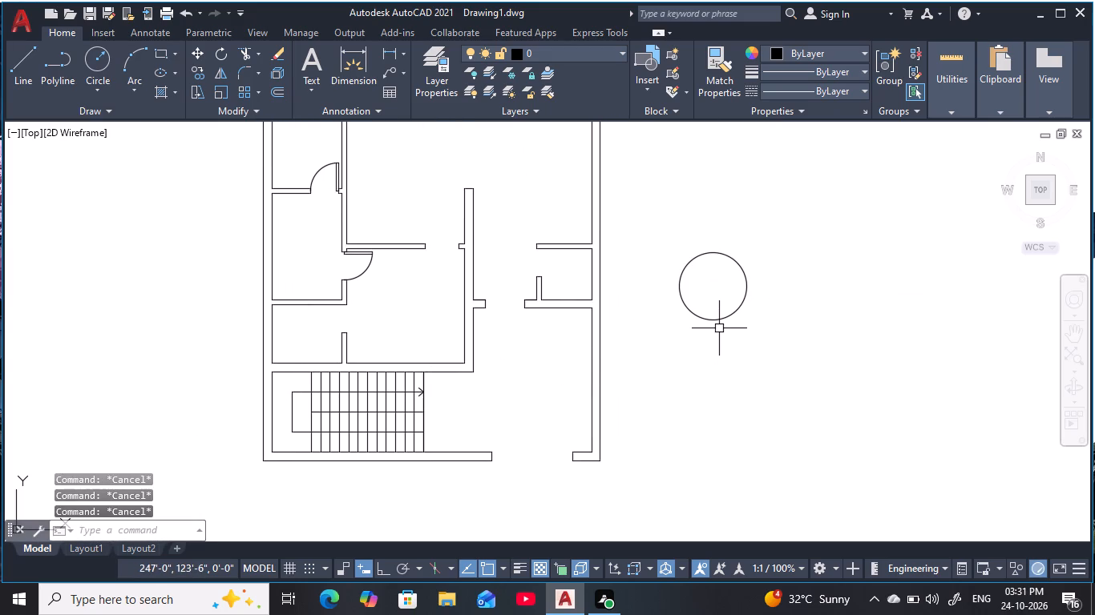
Draw lines from the circle's top quadrant to its centre and on to its right quadrant.
type("l")
key("space")
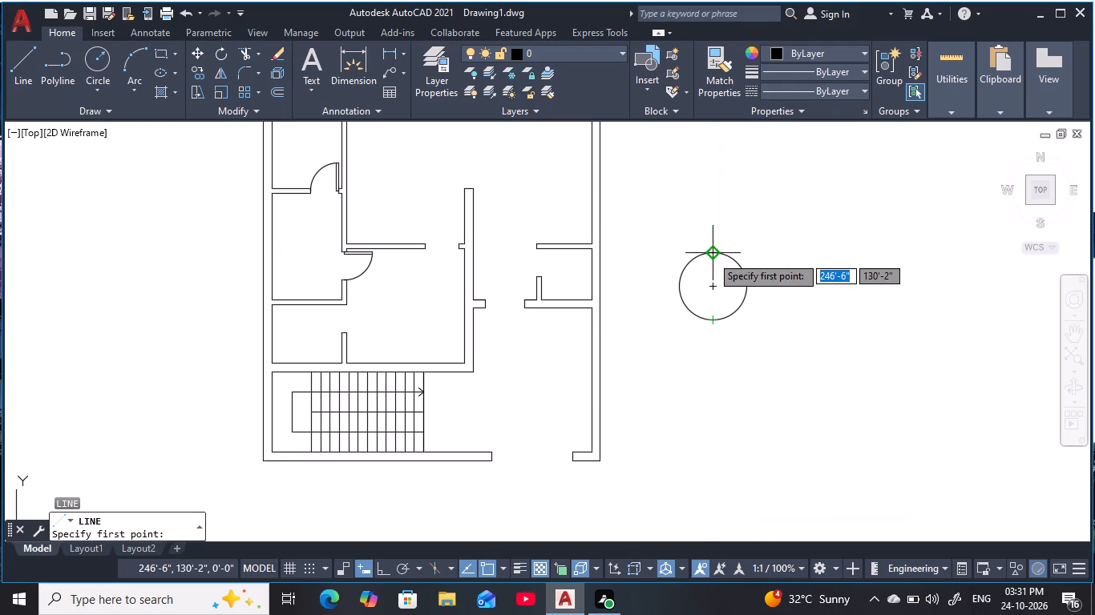
left_click(711, 255)
left_click(711, 290)
left_click(746, 287)
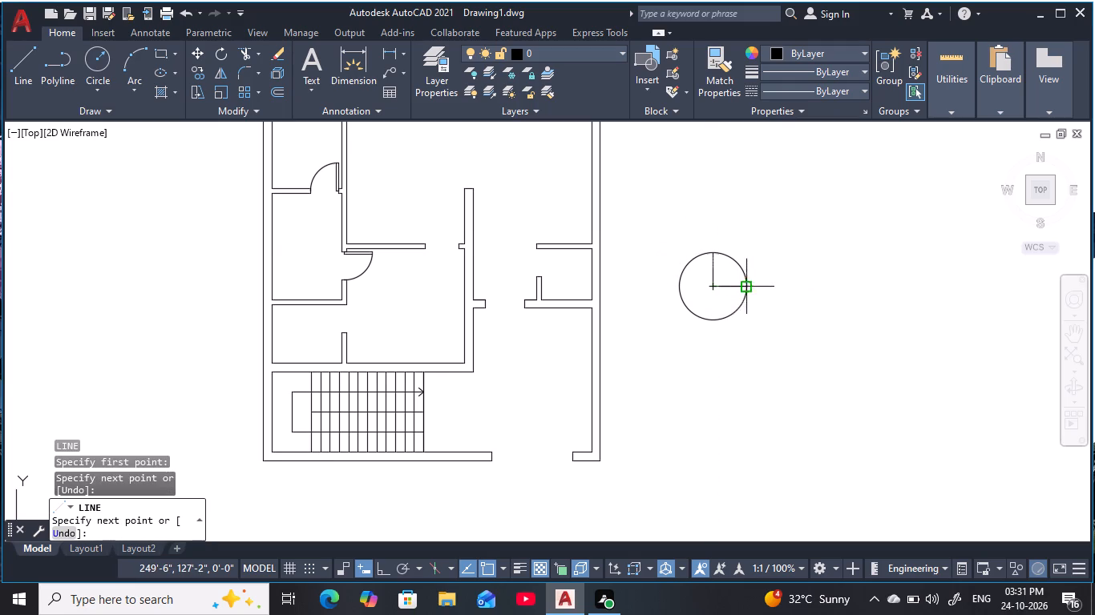
key("Escape")
key("Escape")
key("Escape")
Offset the circle's vertical radius line 2" to the right to form the door leaf.
key("o")
key("space")
type("2")
key("space")
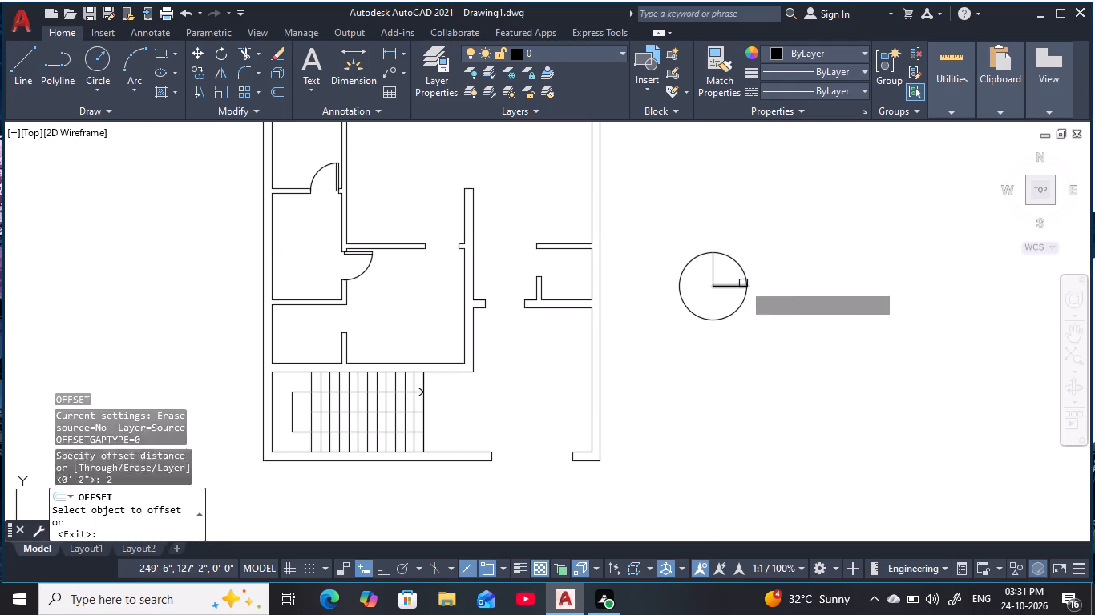
left_click(714, 273)
left_click(786, 267)
key("Escape")
key("Escape")
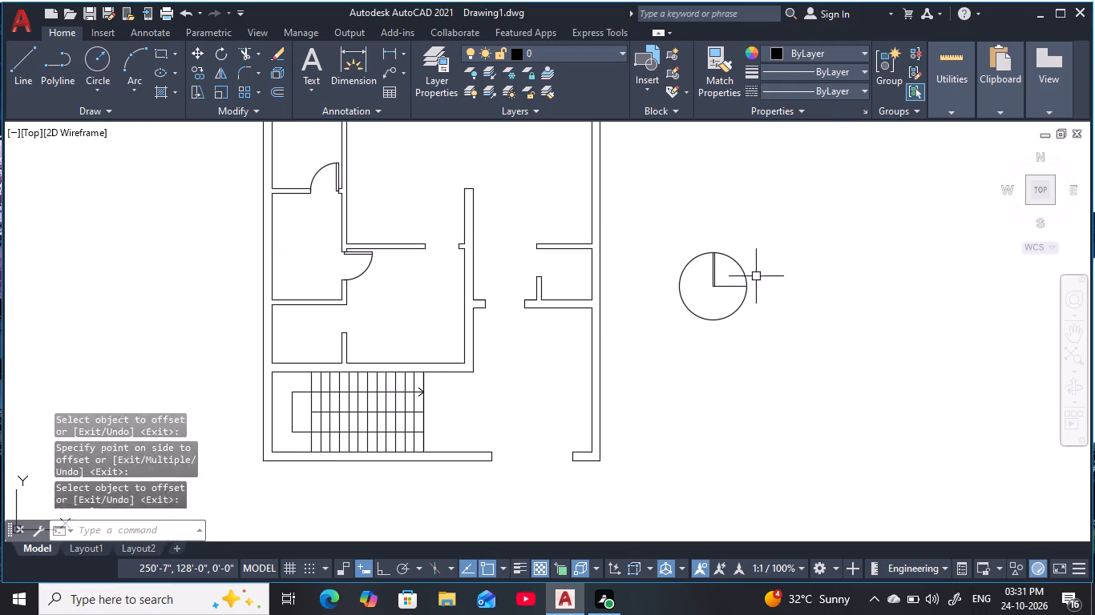
key("Escape")
key("Escape")
Trim away the horizontal radius line and the circle outside its upper-right quarter, leaving the door leaf and swing arc.
type("tr")
key("space")
scroll(747, 272, "up", 2)
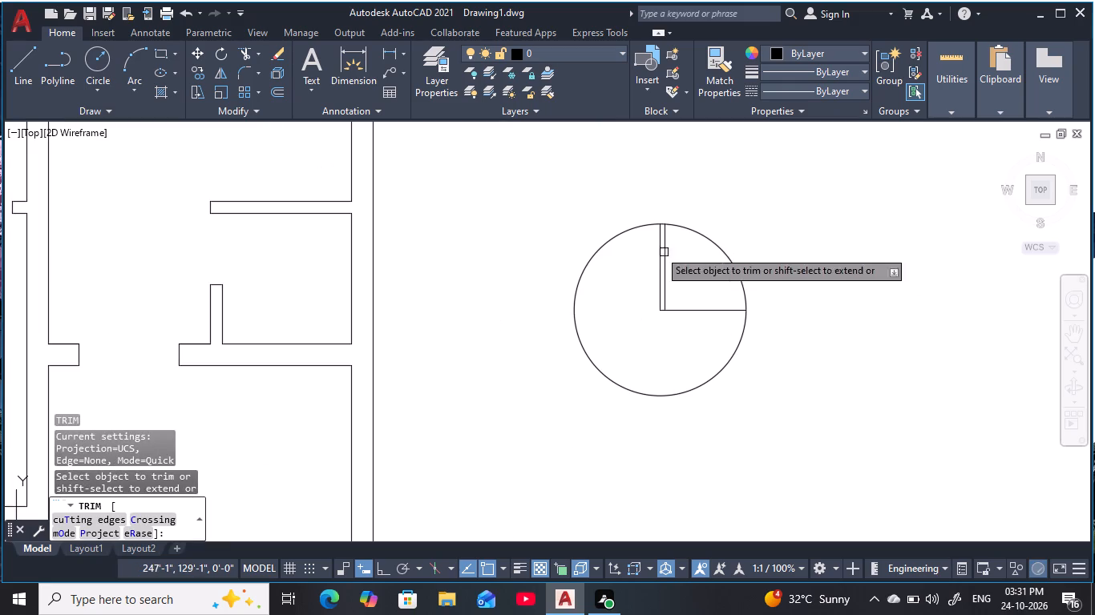
left_click(547, 220)
left_click(708, 432)
left_click(730, 380)
left_click(717, 299)
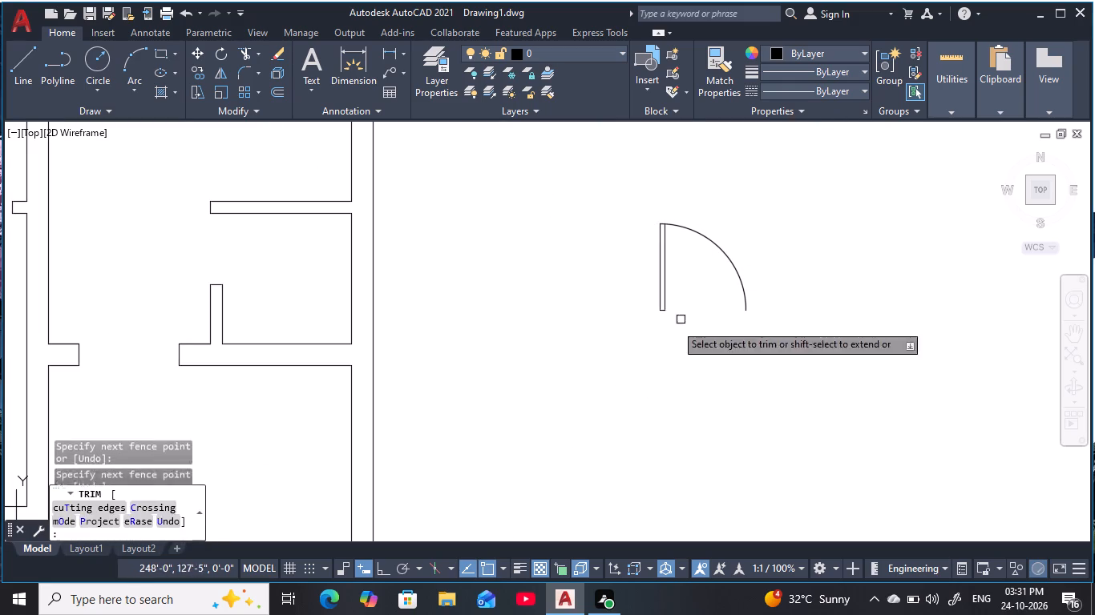
key("Escape")
scroll(593, 378, "down", 2)
middle_click_drag(593, 378, 712, 396)
key("Escape")
key("Escape")
key("Escape")
key("Escape")
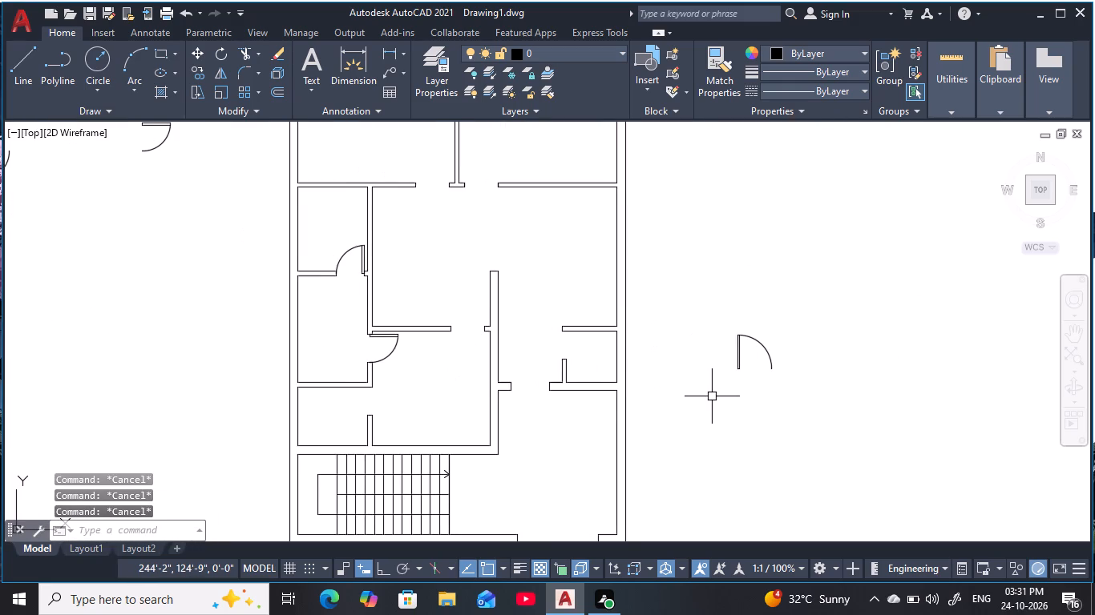
Mirror the new 3' door symbol about a vertical line on its right side with Ortho on, keeping the original.
middle_click_drag(715, 399, 718, 412)
key("Escape")
key("Escape")
left_click(829, 431)
left_click(721, 300)
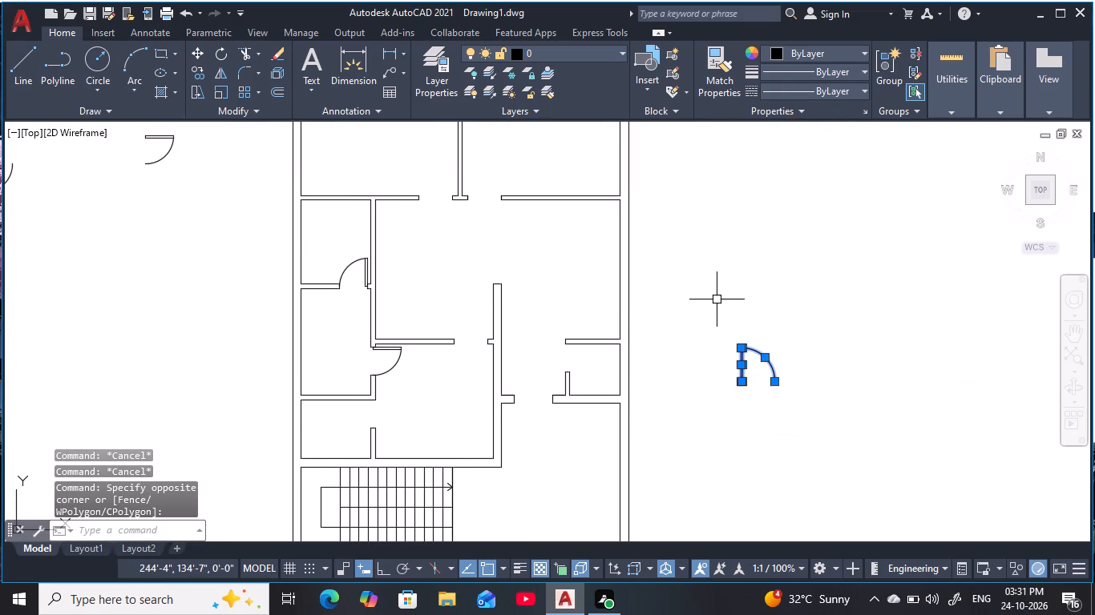
type("mi")
key("space")
left_click(847, 393)
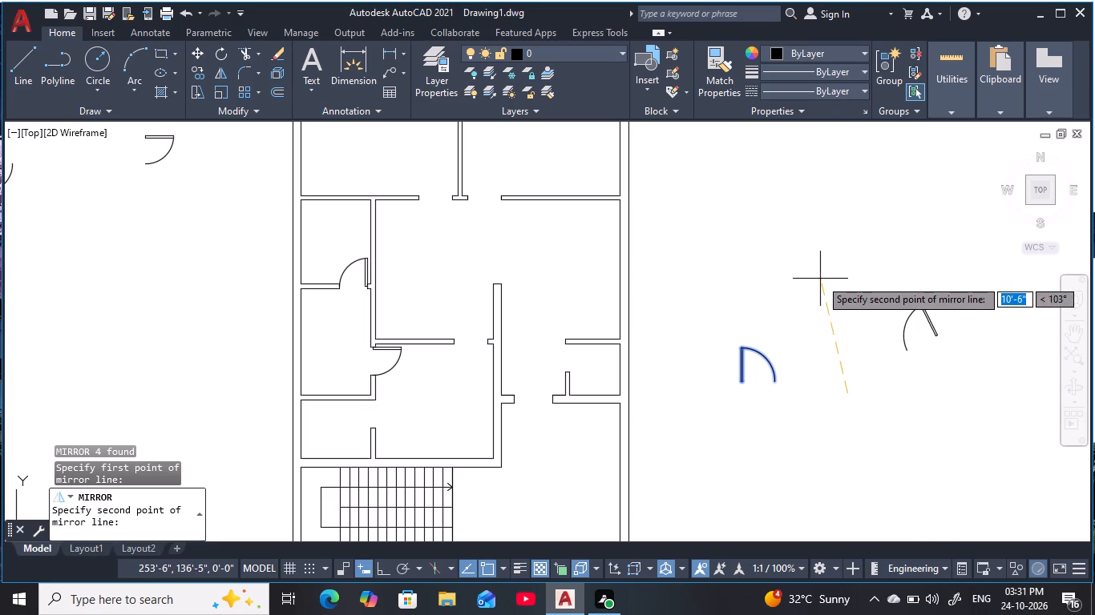
key("F8")
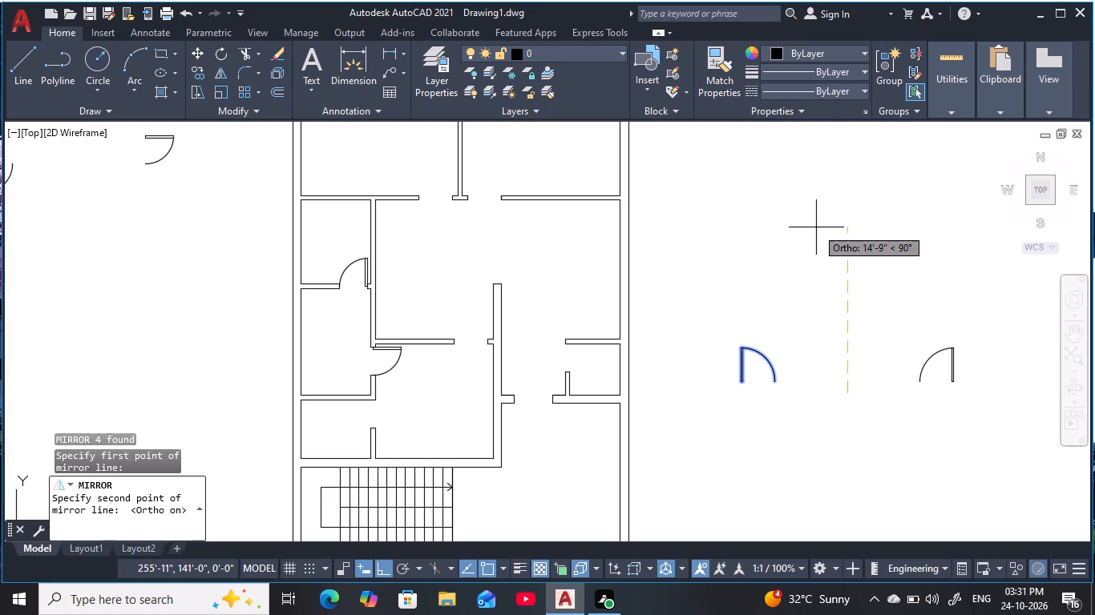
left_click(816, 227)
key("space")
key("Escape")
key("Escape")
key("Escape")
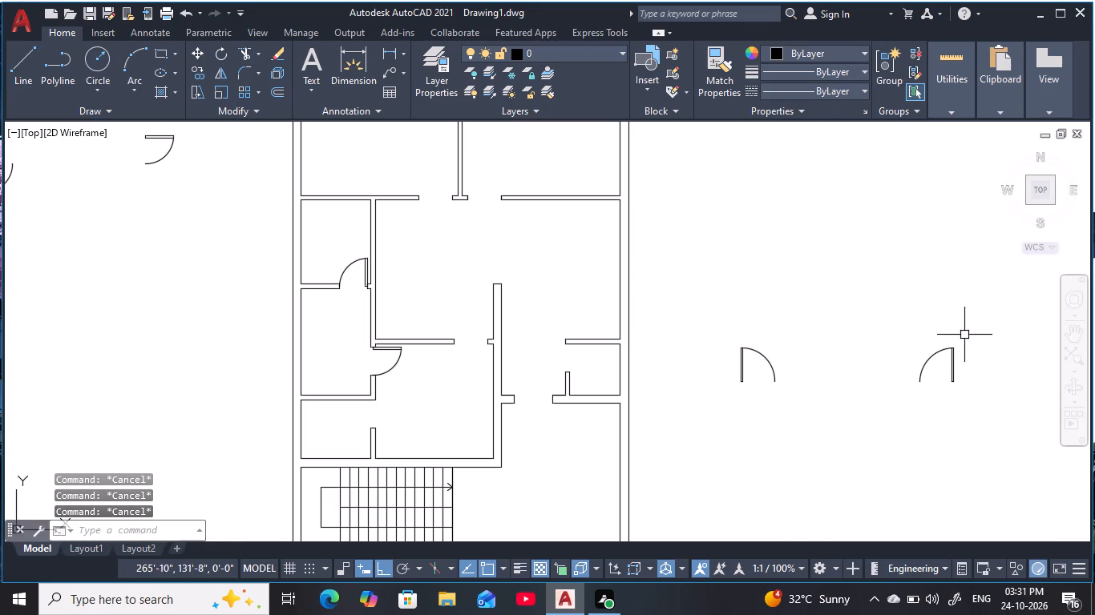
Copy the original 3' door symbol by its arc end into the middle-wall opening of the upper right room, against the opening's right jamb.
middle_click_drag(974, 336, 903, 330)
key("Escape")
key("Escape")
left_click(732, 410)
left_click(624, 307)
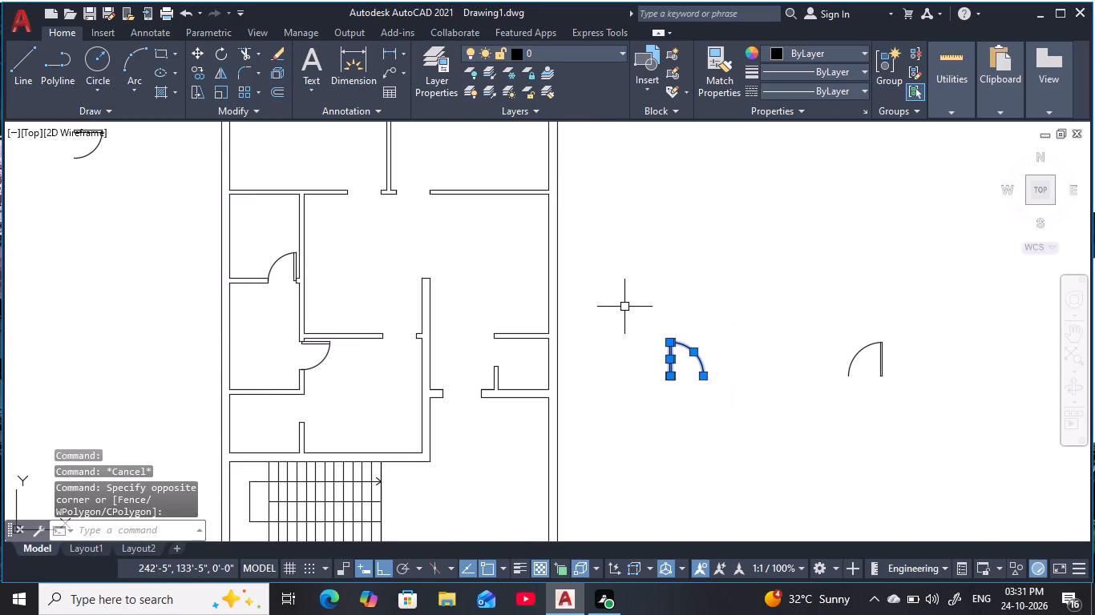
type("co")
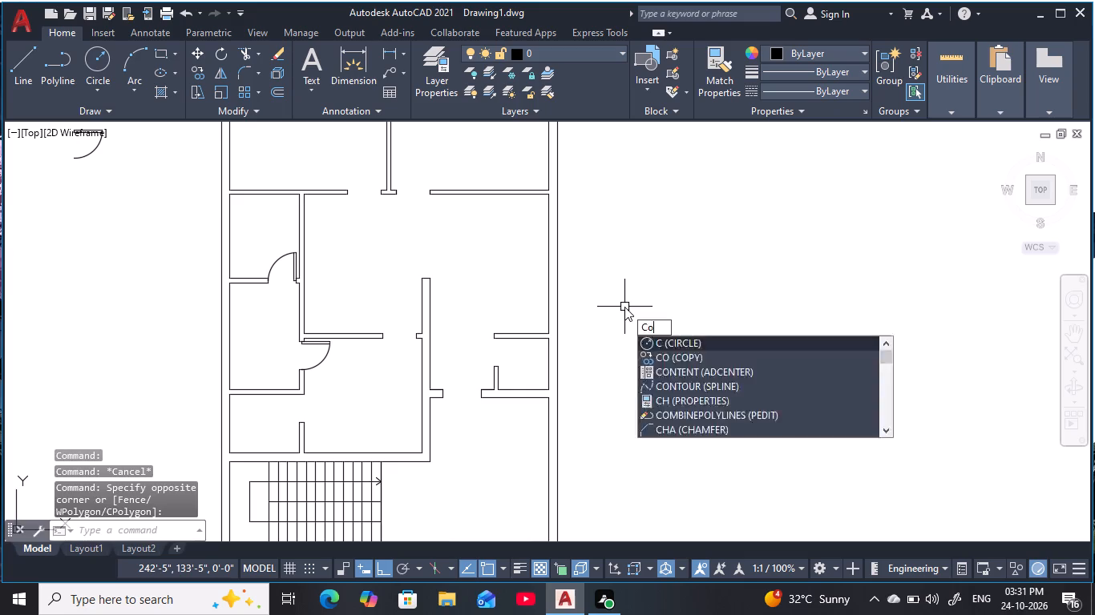
key("space")
left_click(707, 376)
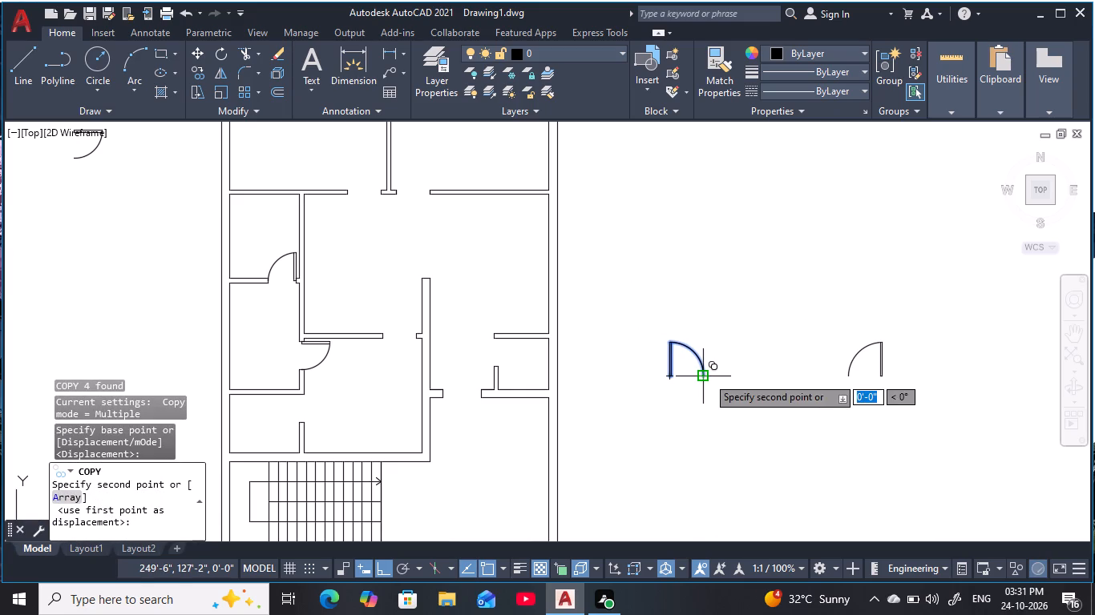
key("F8")
middle_click_drag(488, 223, 533, 331)
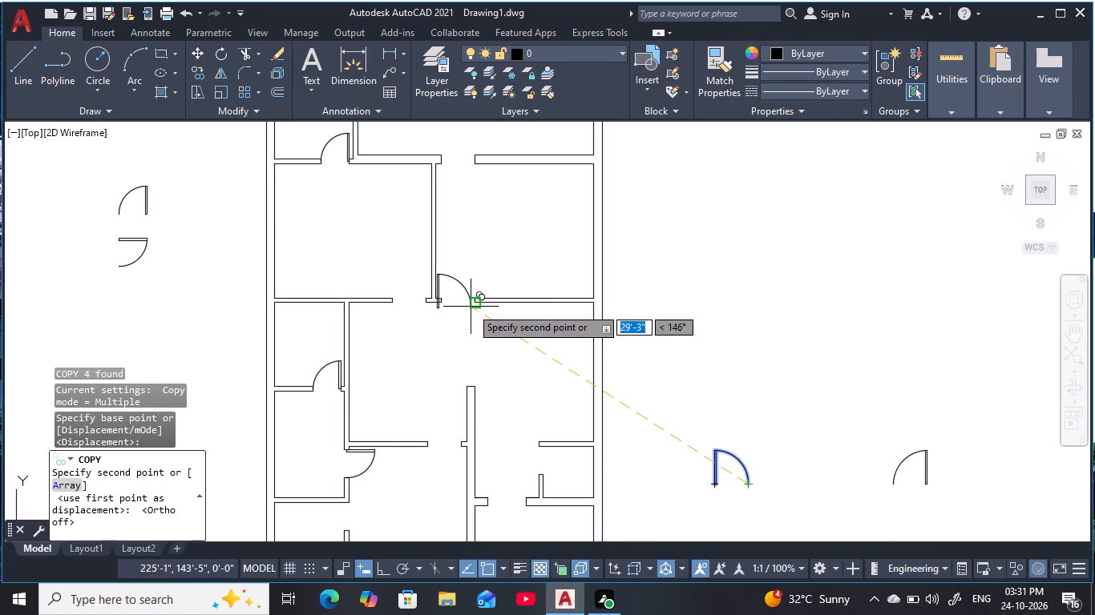
scroll(471, 307, "up", 2)
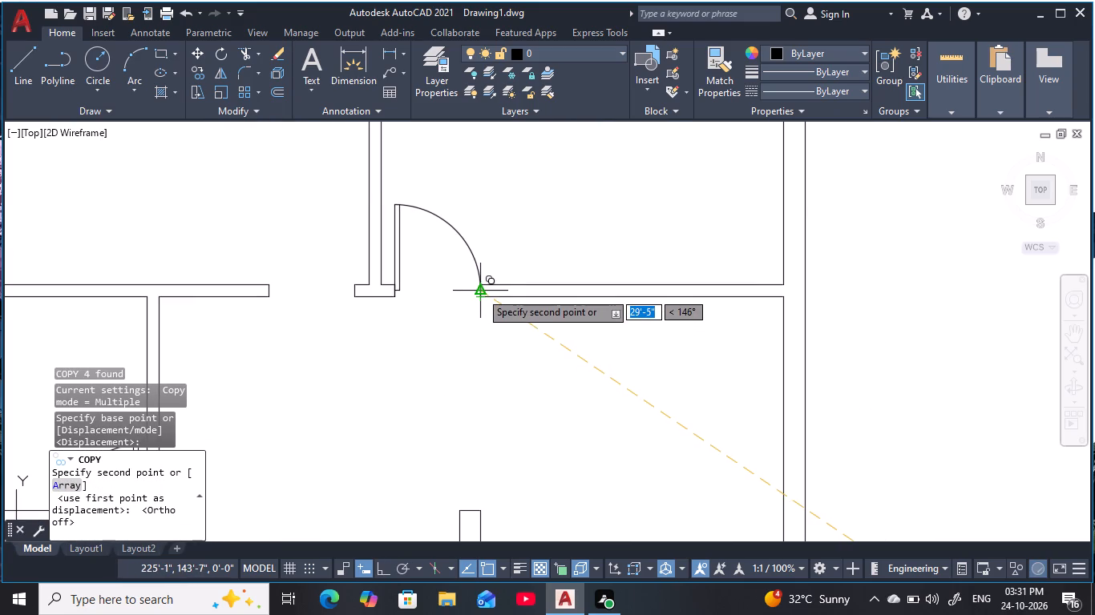
scroll(480, 291, "up", 2)
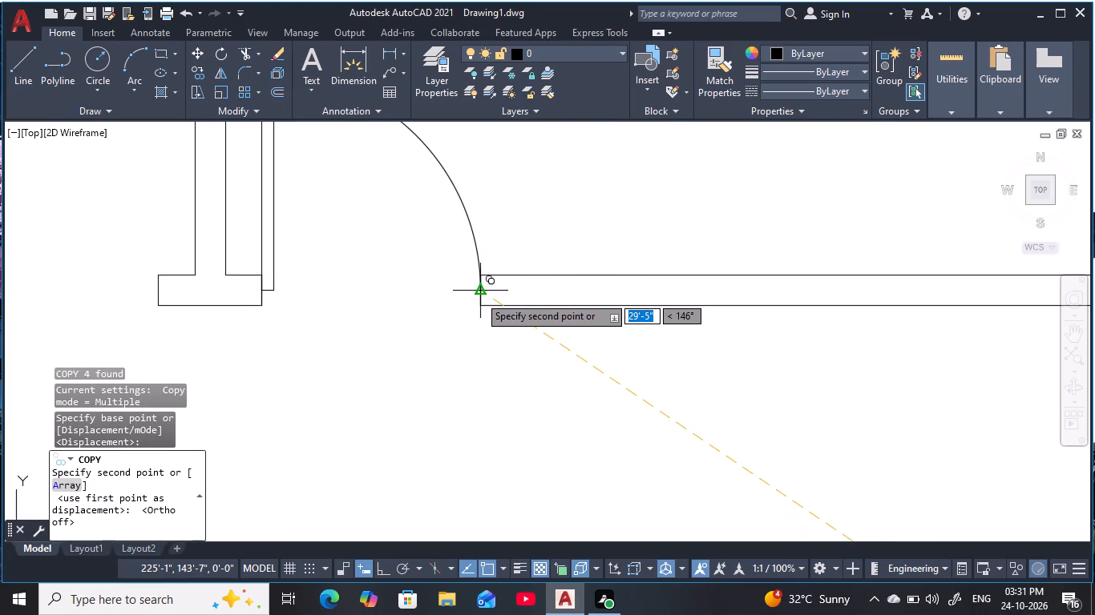
left_click(479, 295)
key("Escape")
scroll(453, 325, "down", 7)
middle_click_drag(488, 331, 491, 306)
key("Escape")
scroll(492, 302, "up", 1)
key("Escape")
scroll(502, 305, "up", 1)
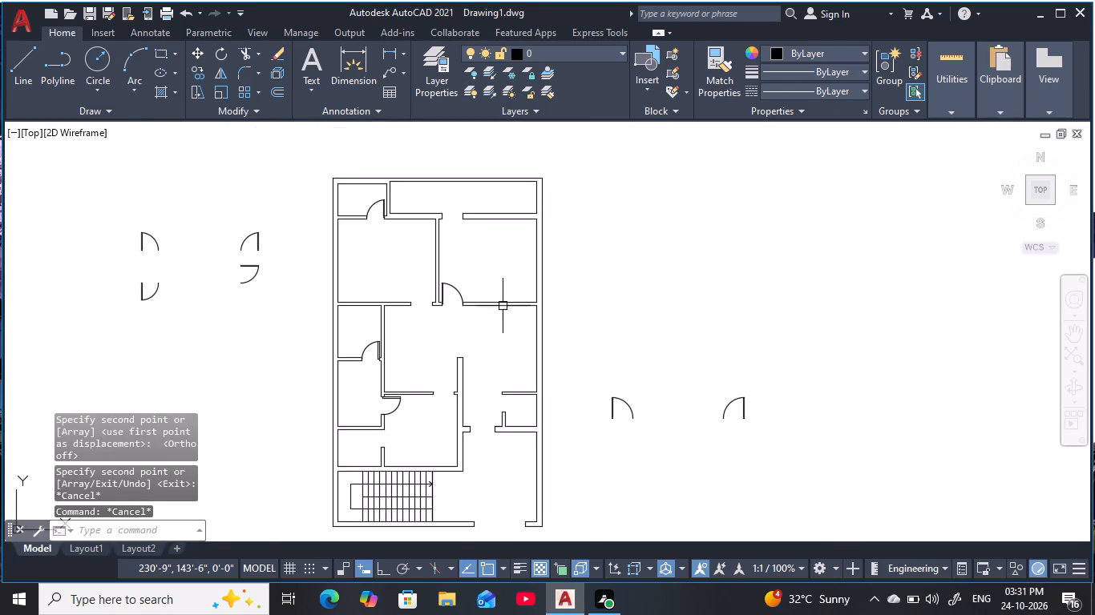
Copy the mirrored 3' door symbol by its arc end into the adjacent opening of the upper left room, against the left jamb.
middle_click_drag(503, 307, 489, 278)
key("Escape")
key("Escape")
left_click(741, 409)
left_click(702, 356)
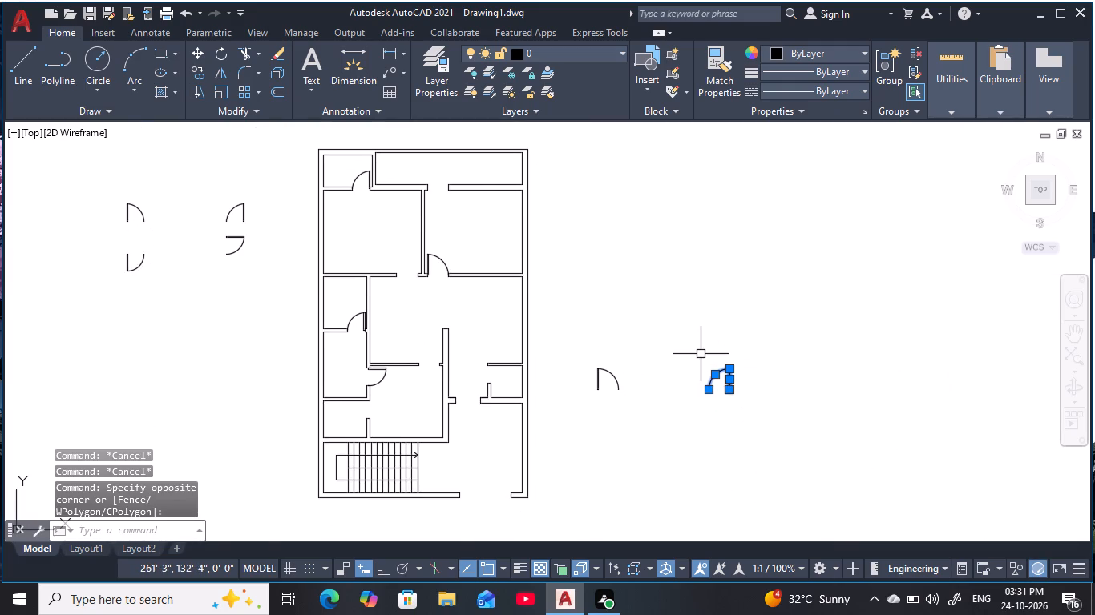
type("co")
key("space")
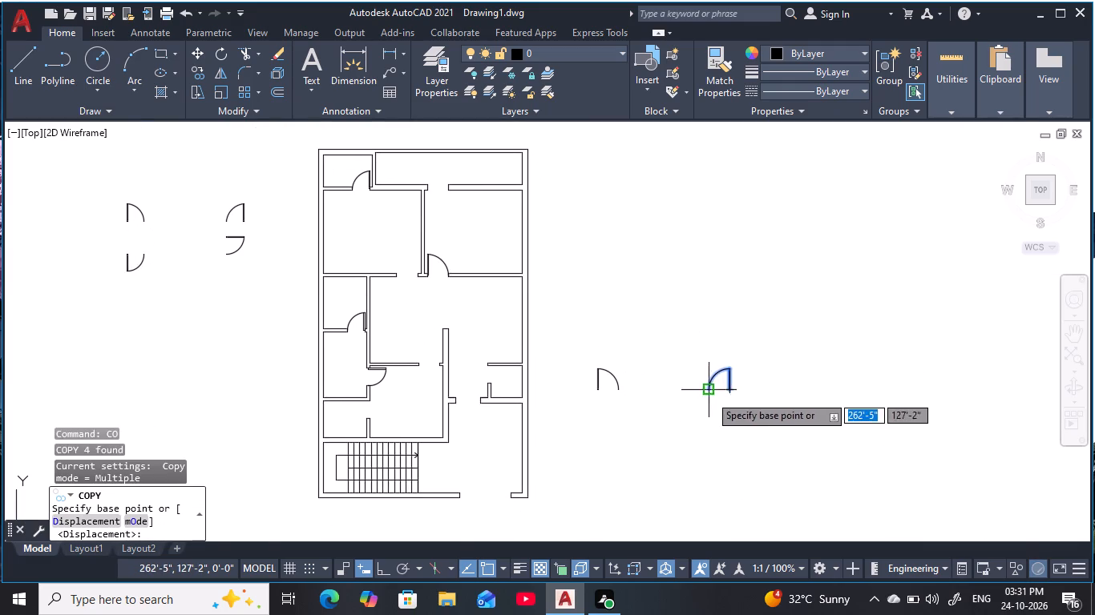
left_click(709, 395)
scroll(389, 269, "up", 4)
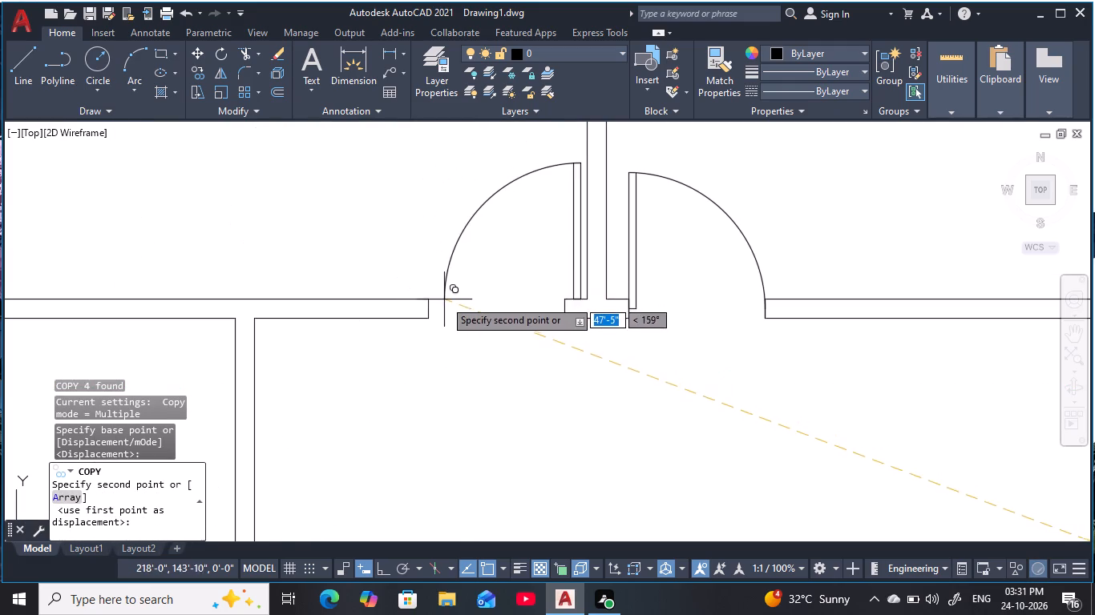
left_click(430, 307)
key("Escape")
key("Escape")
scroll(448, 320, "down", 6)
middle_click(524, 339)
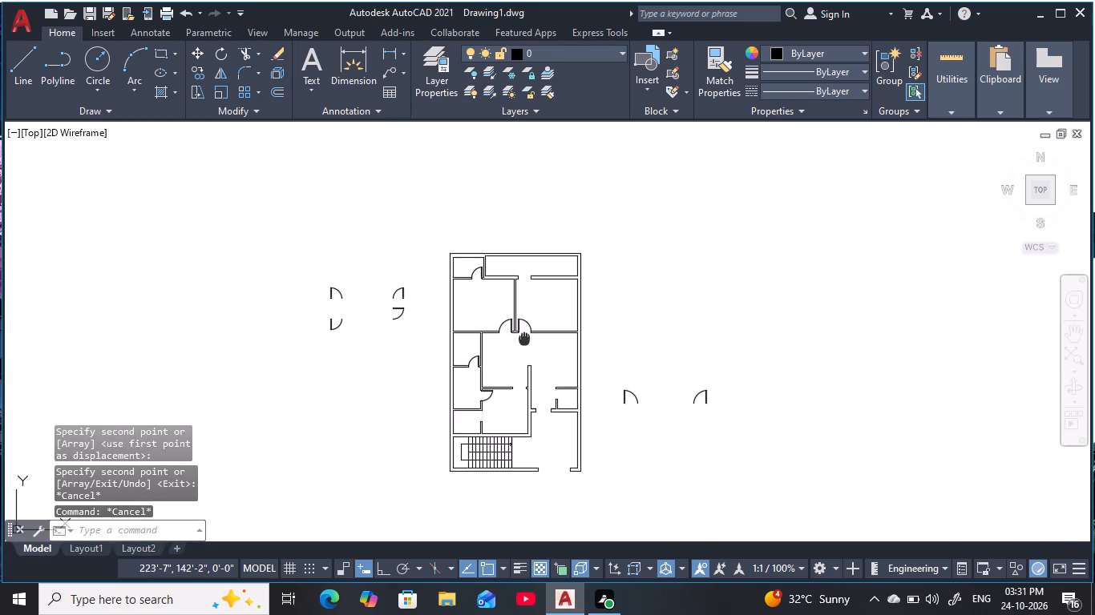
scroll(552, 293, "up", 2)
key("Escape")
key("Escape")
key("Escape")
key("Escape")
key("Escape")
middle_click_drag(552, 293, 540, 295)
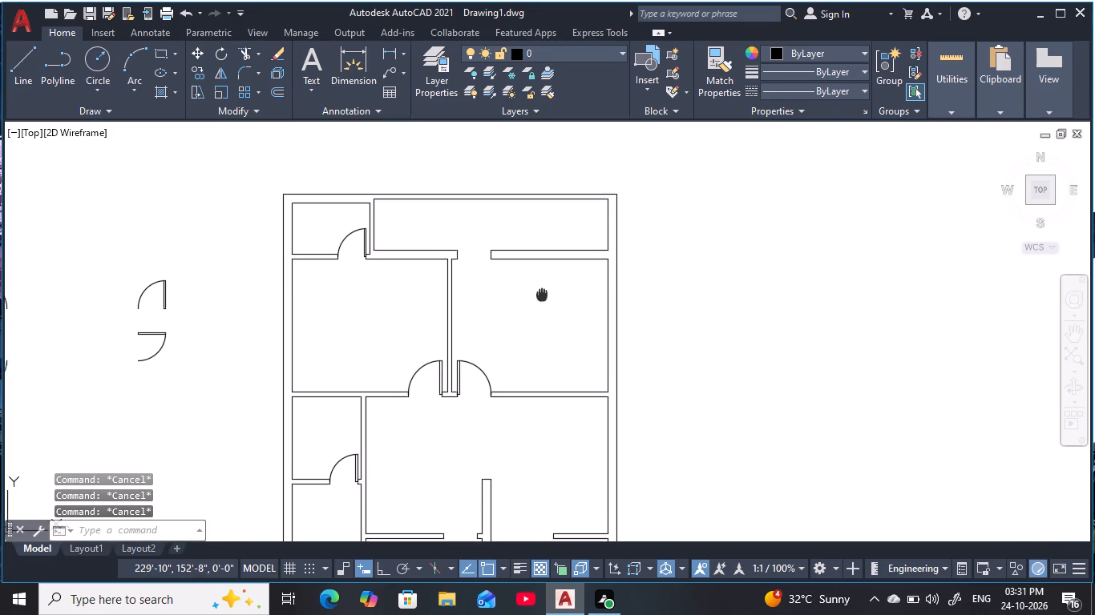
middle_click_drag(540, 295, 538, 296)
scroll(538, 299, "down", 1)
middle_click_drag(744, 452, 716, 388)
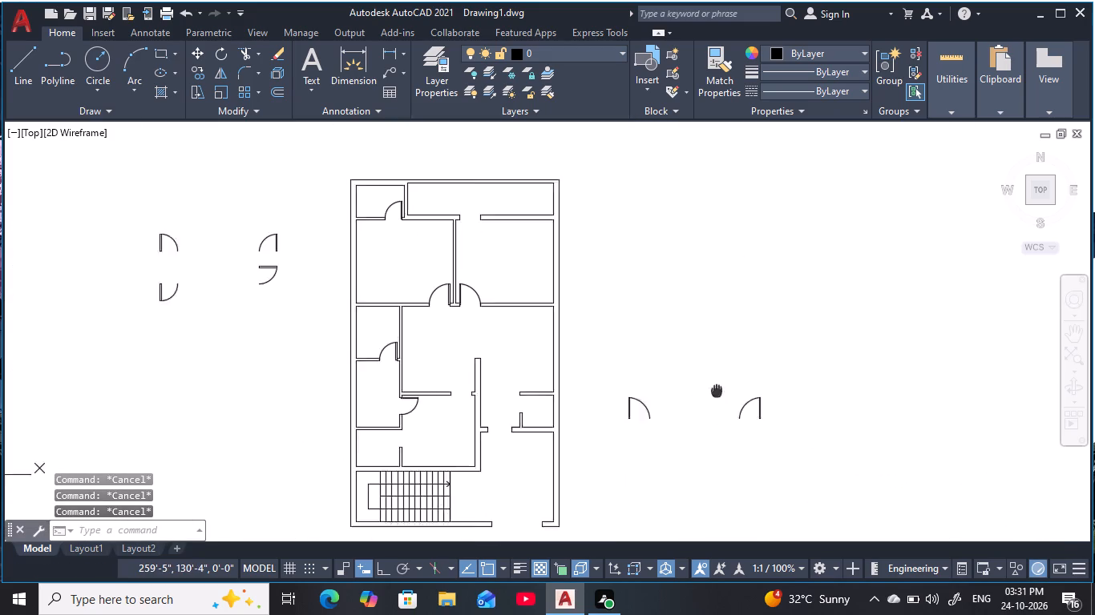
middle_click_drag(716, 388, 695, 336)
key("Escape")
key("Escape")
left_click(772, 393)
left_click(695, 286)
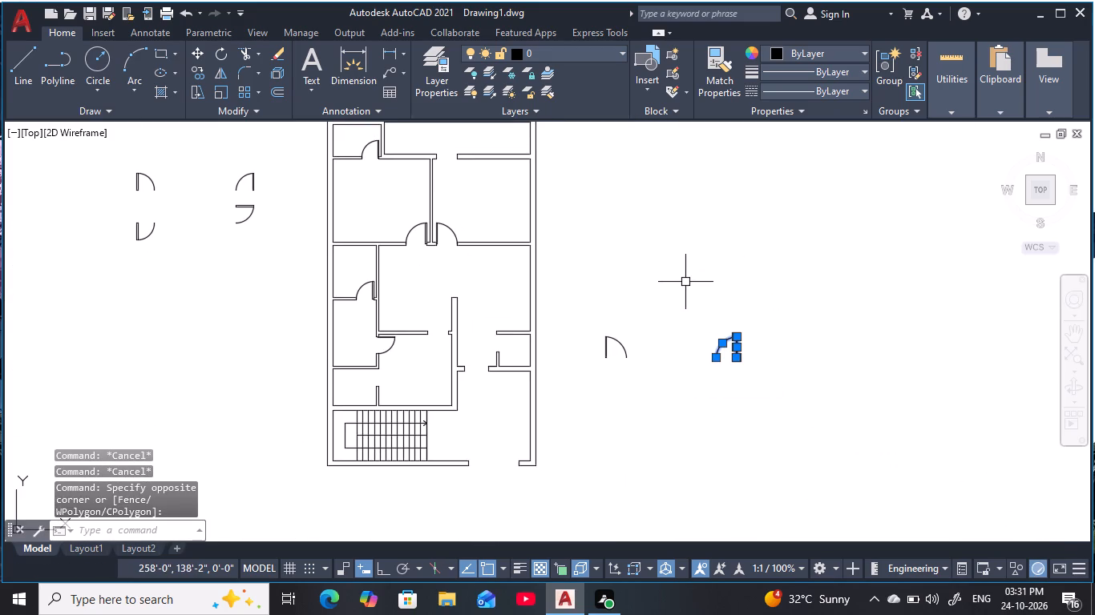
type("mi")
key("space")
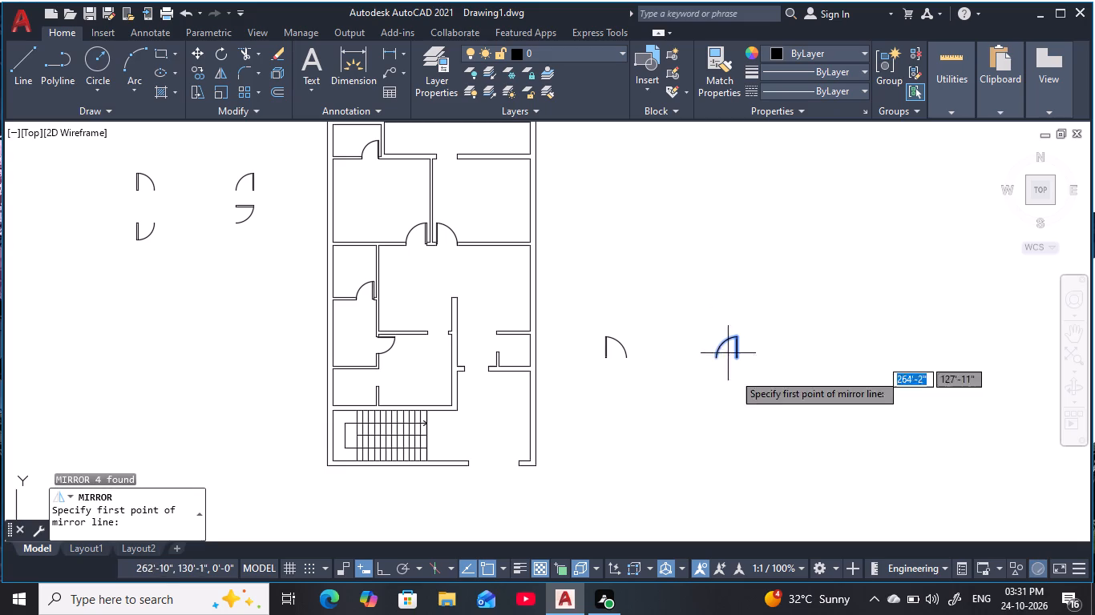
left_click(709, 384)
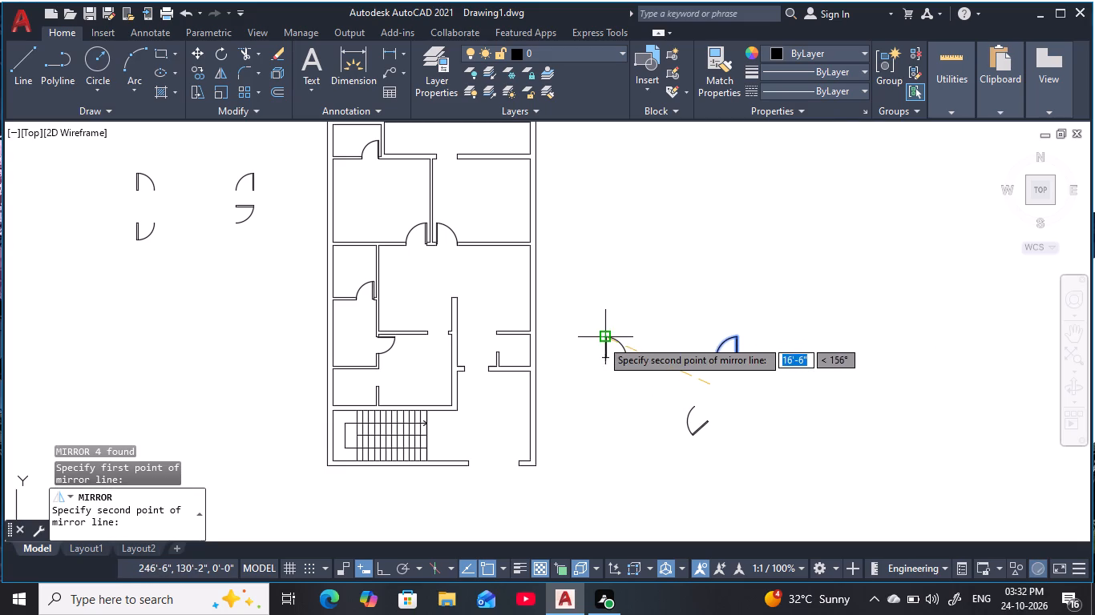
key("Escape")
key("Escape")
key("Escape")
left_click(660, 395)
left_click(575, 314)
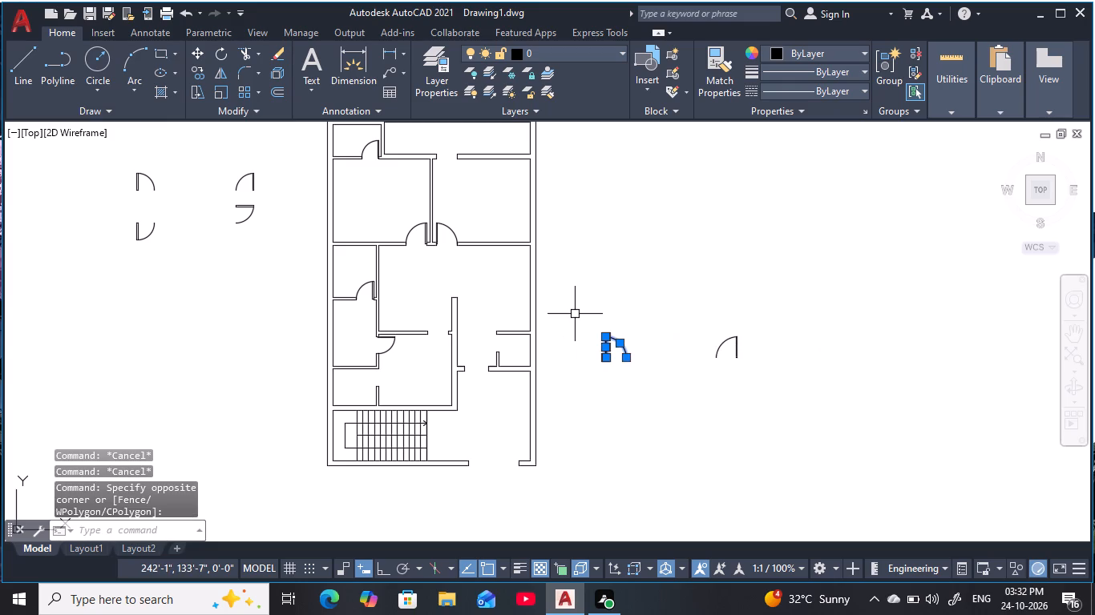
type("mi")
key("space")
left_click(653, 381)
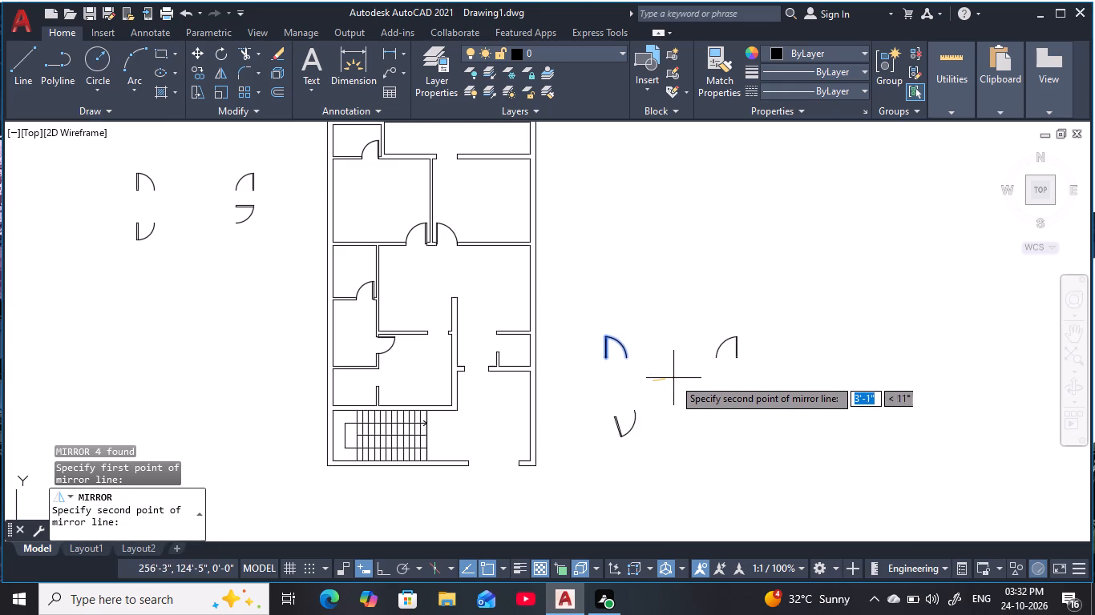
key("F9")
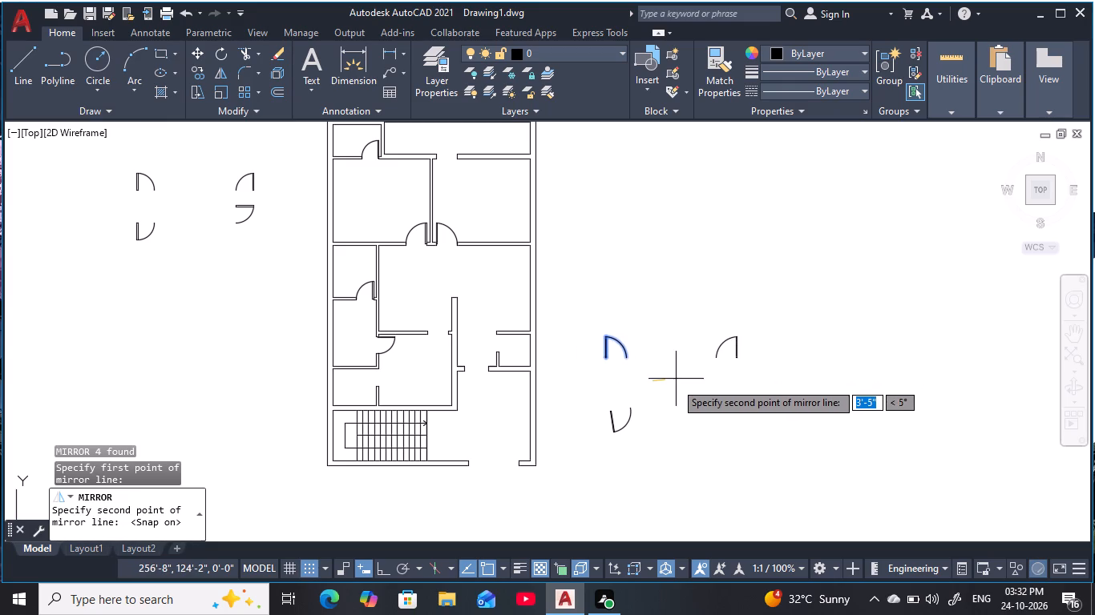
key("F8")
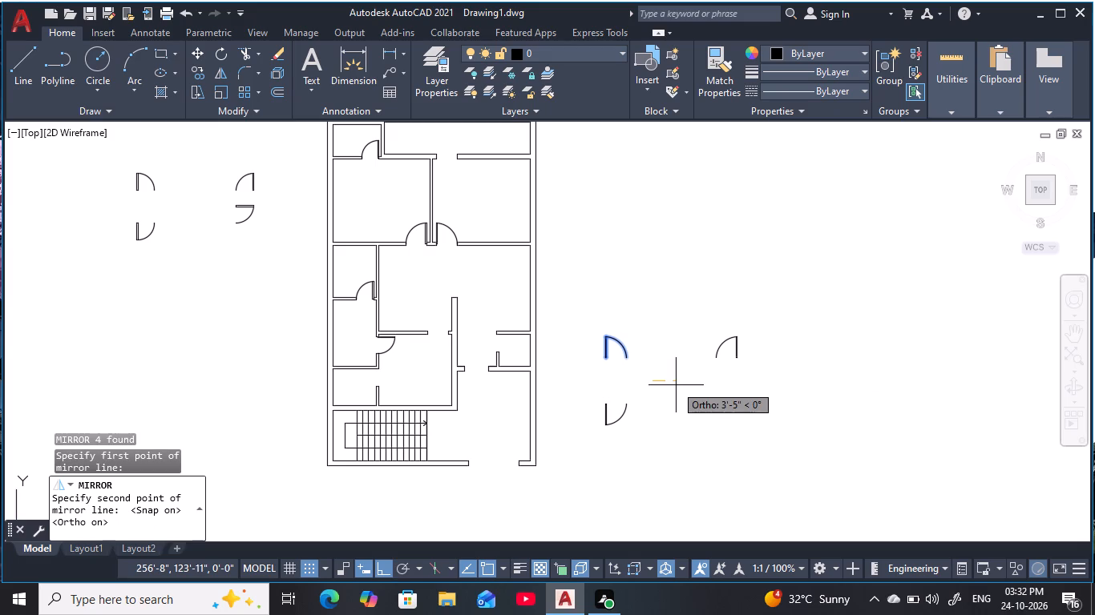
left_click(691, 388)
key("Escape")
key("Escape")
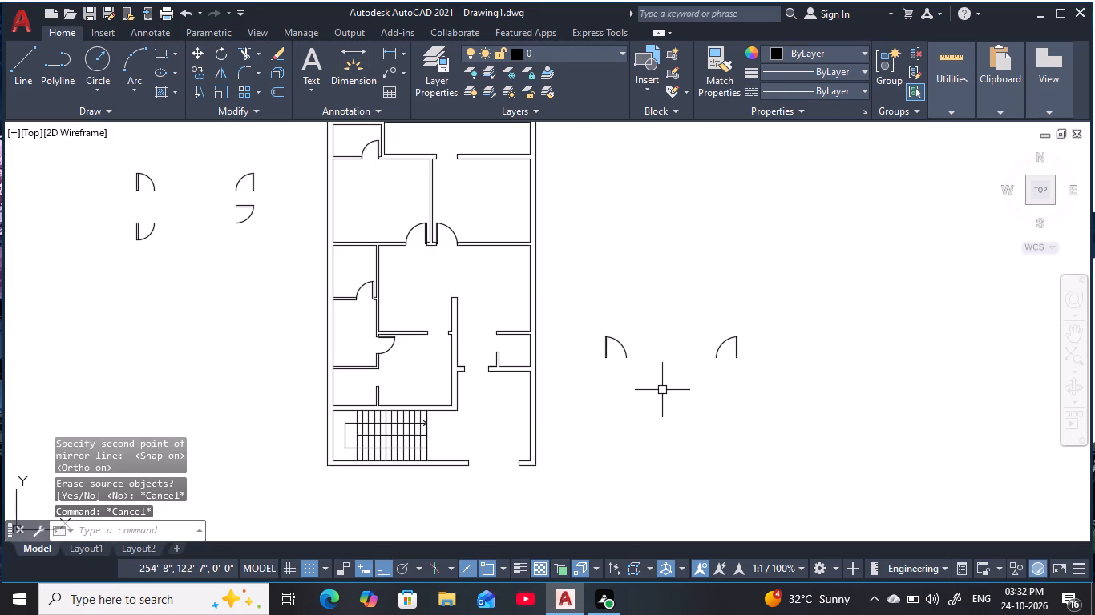
Mirror the original 3' door symbol about a horizontal line just below it, keeping the source.
left_click_drag(662, 390, 654, 379)
left_click(589, 310)
type("mi")
key("space")
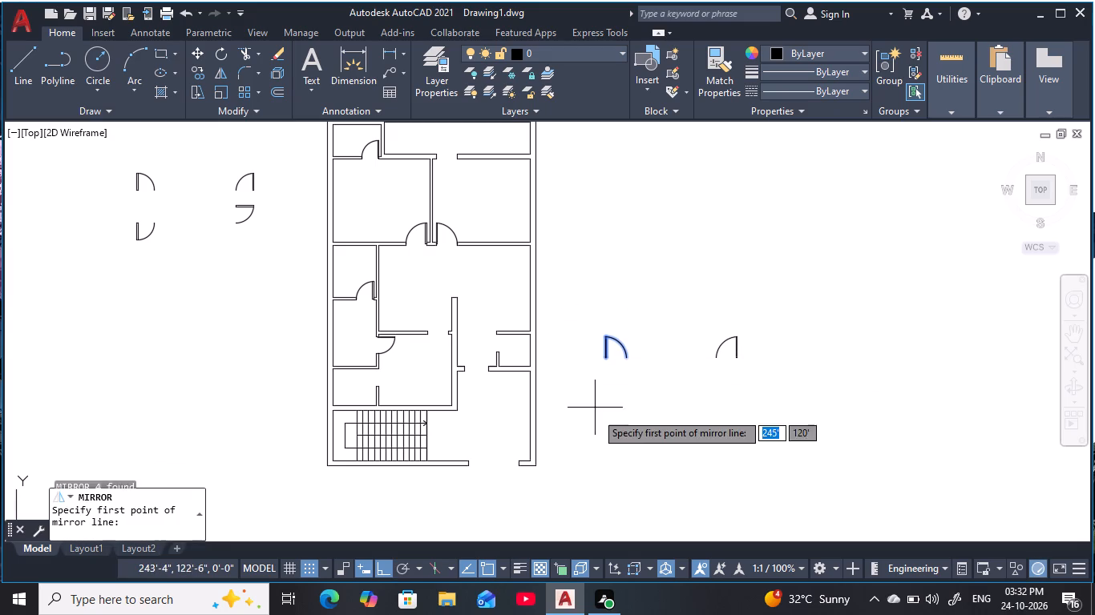
left_click(612, 380)
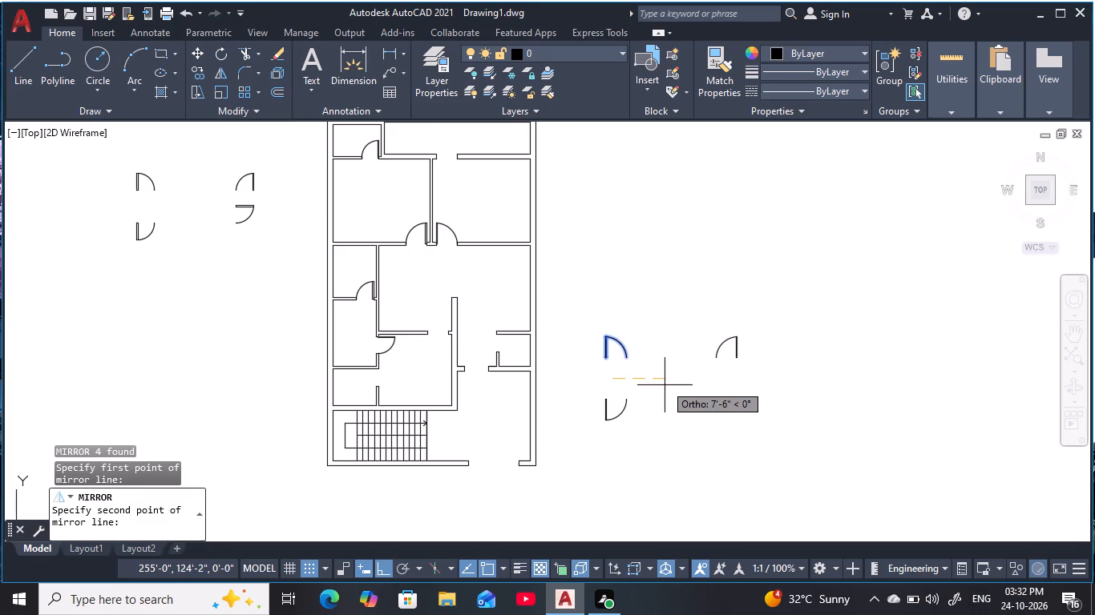
left_click(665, 384)
key("space")
key("Escape")
key("Escape")
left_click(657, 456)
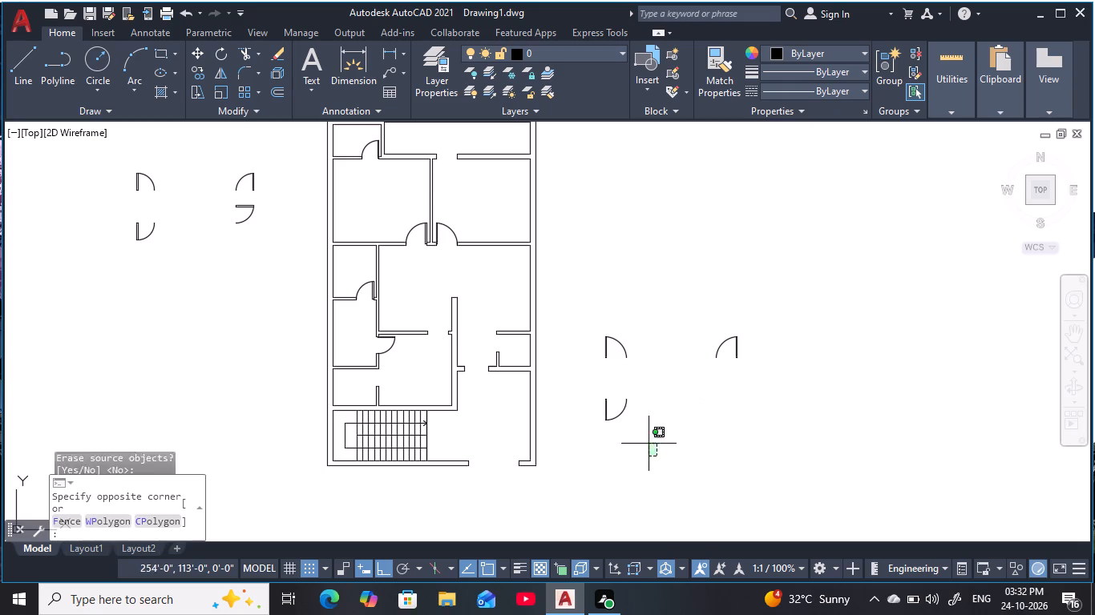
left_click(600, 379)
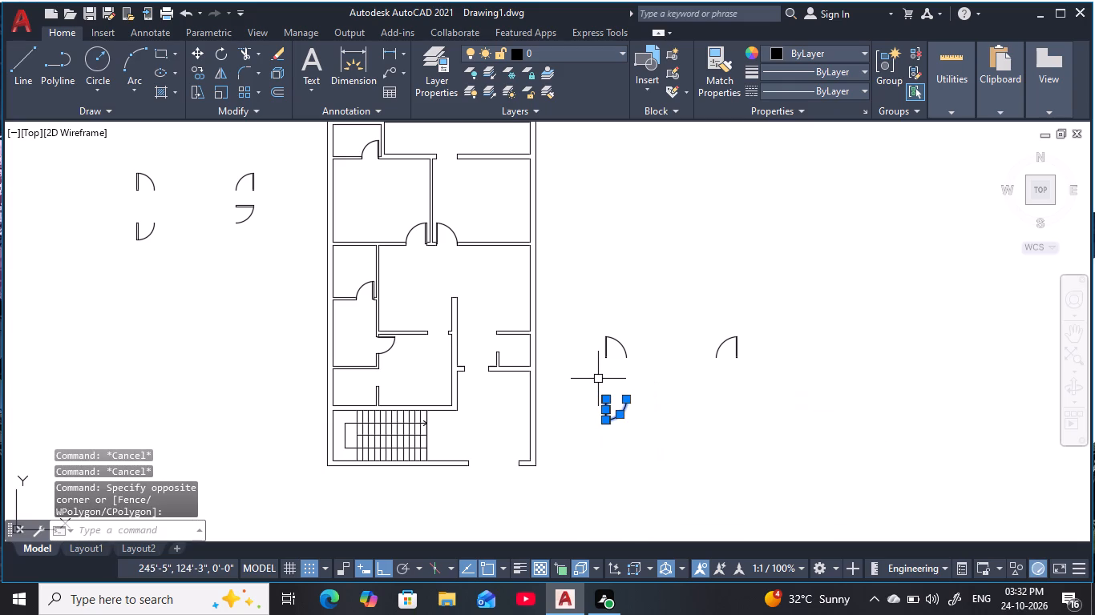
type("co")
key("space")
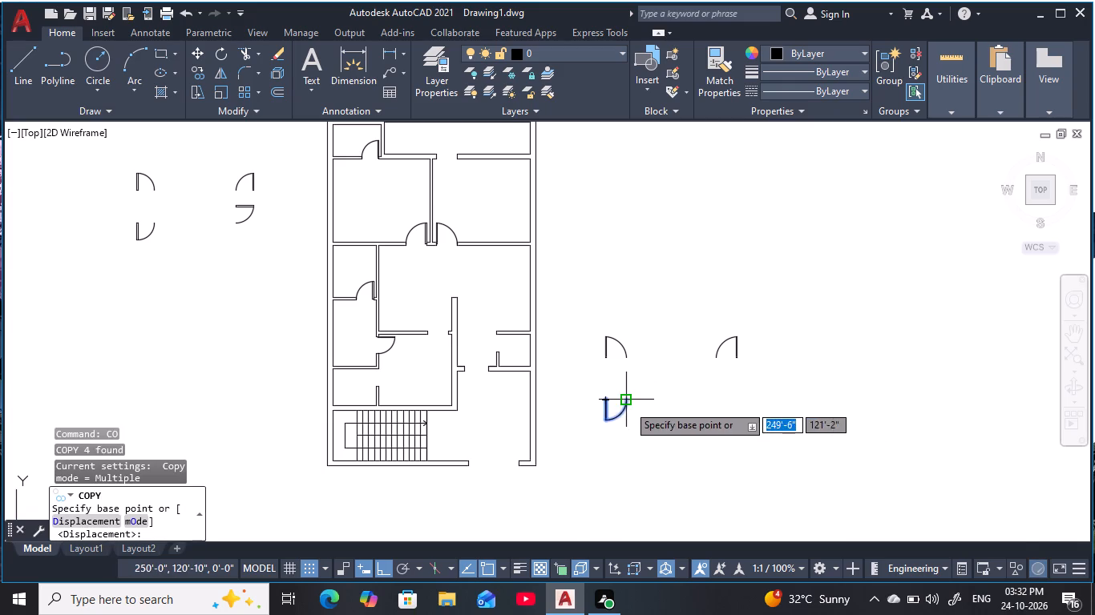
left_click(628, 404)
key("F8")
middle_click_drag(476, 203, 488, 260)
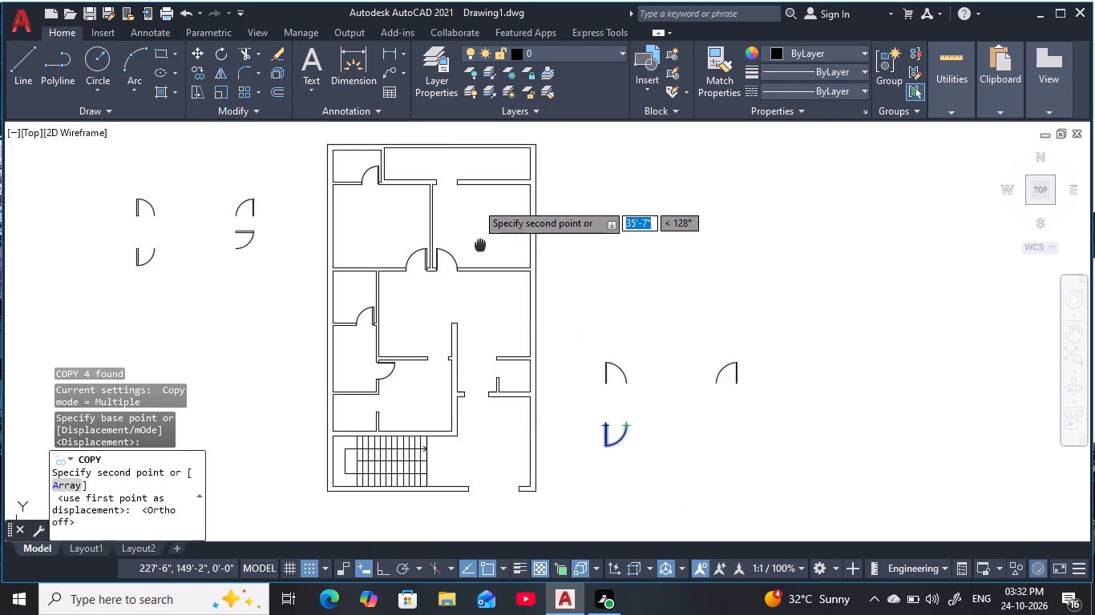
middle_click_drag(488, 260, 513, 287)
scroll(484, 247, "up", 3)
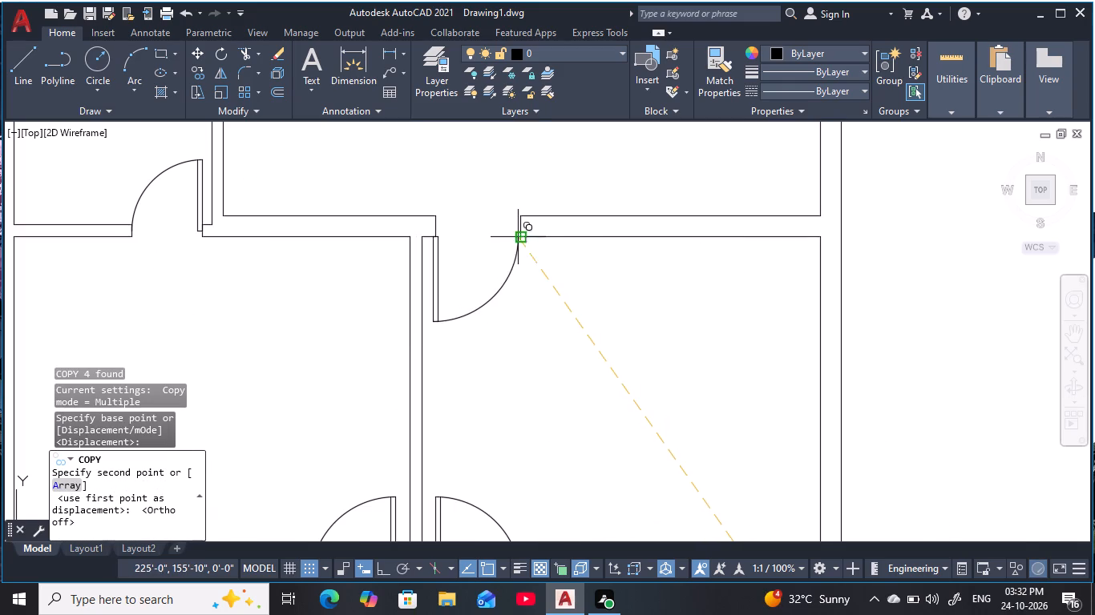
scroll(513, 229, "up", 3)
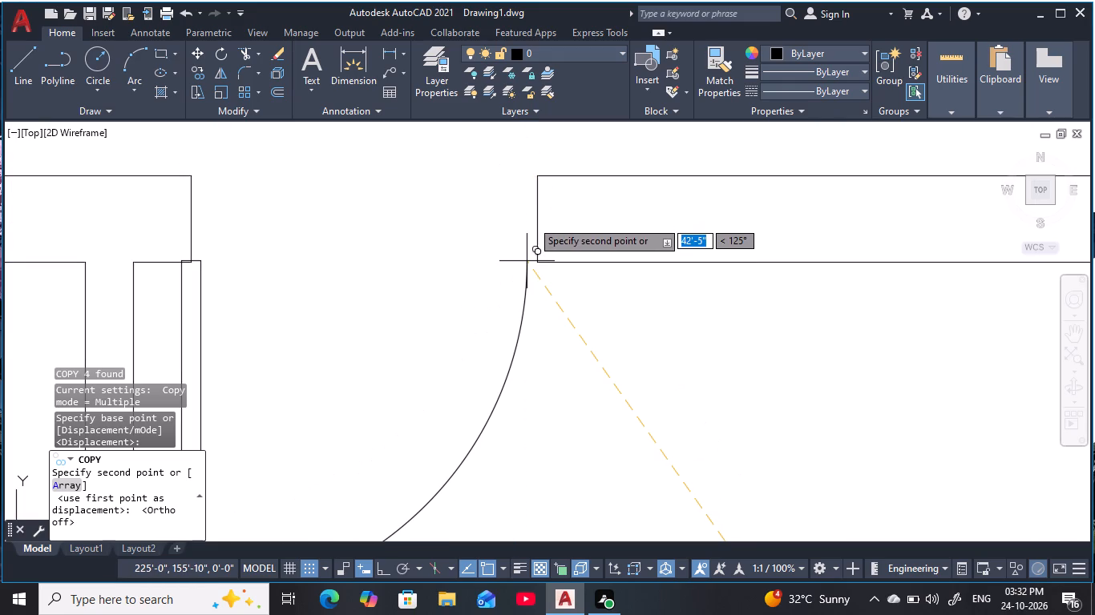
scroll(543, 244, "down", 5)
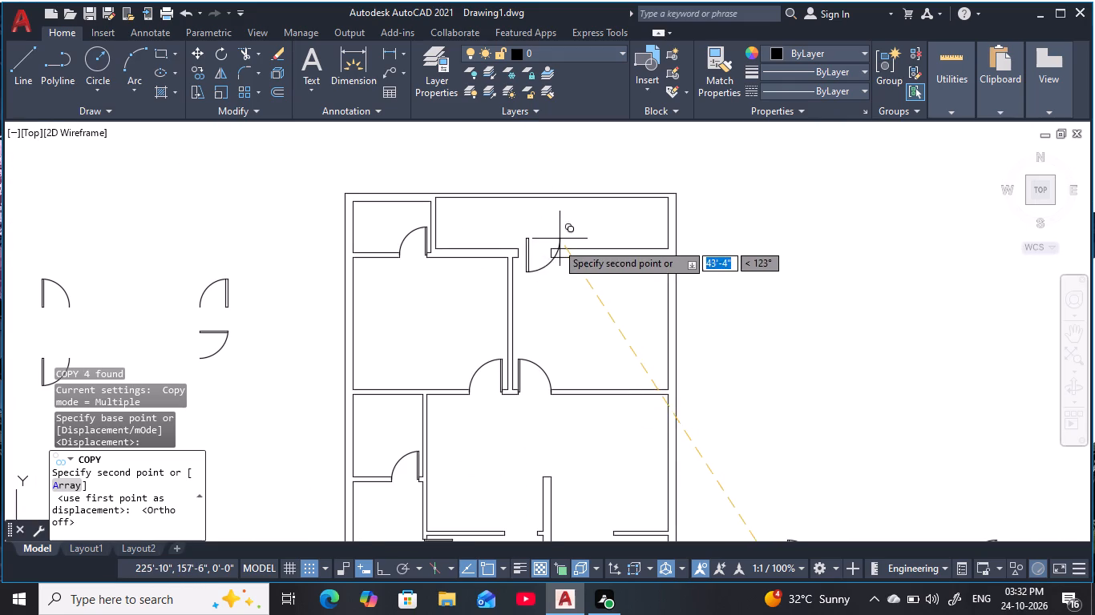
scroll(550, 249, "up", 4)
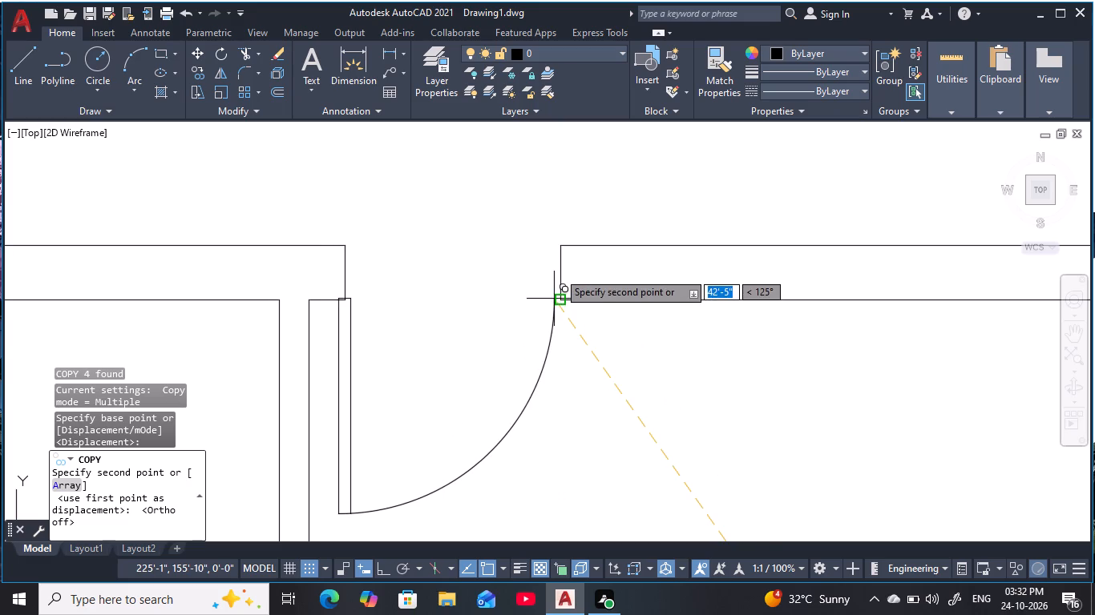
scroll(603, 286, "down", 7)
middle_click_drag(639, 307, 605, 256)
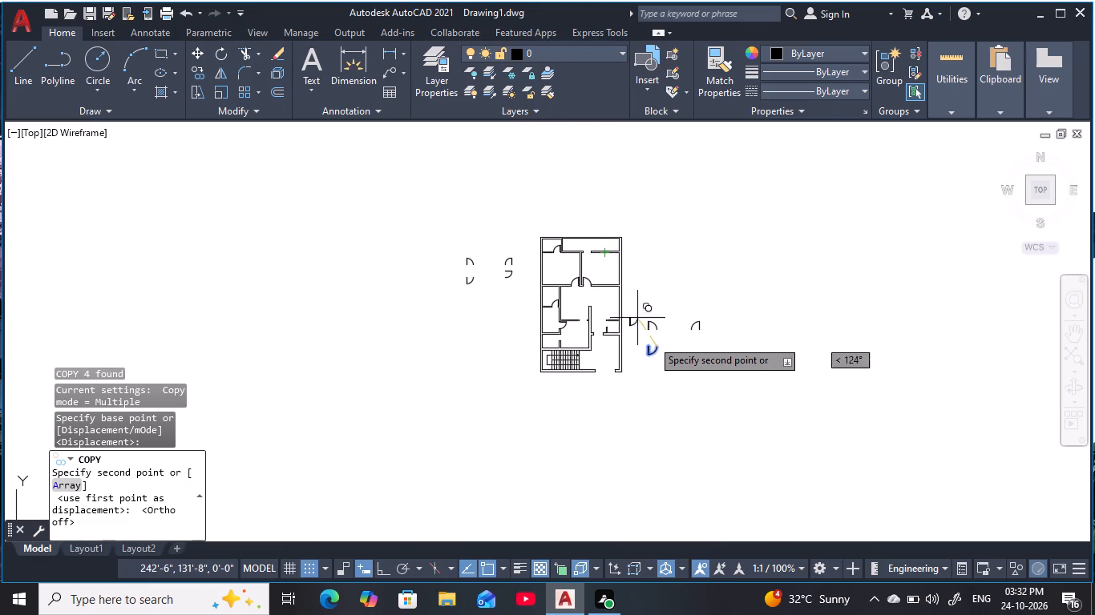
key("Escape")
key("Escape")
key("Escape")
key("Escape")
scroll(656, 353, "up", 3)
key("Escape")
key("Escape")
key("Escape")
Copy the downward-swinging 3' door symbol by its arc end to the opening in the upper right room's top wall.
left_click(698, 395)
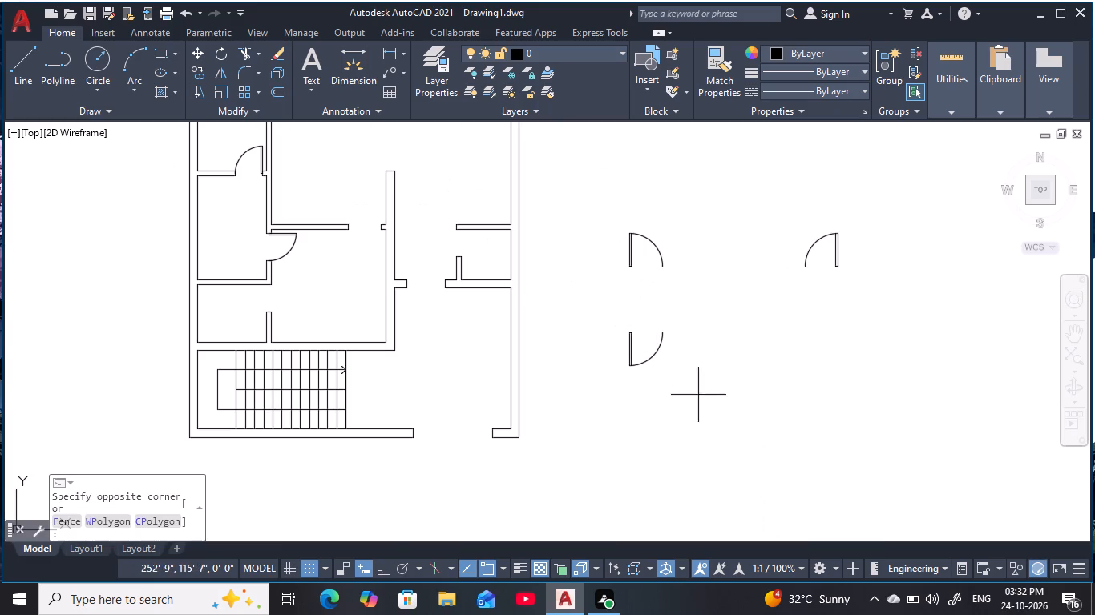
left_click(619, 303)
type("co")
key("space")
left_click(666, 337)
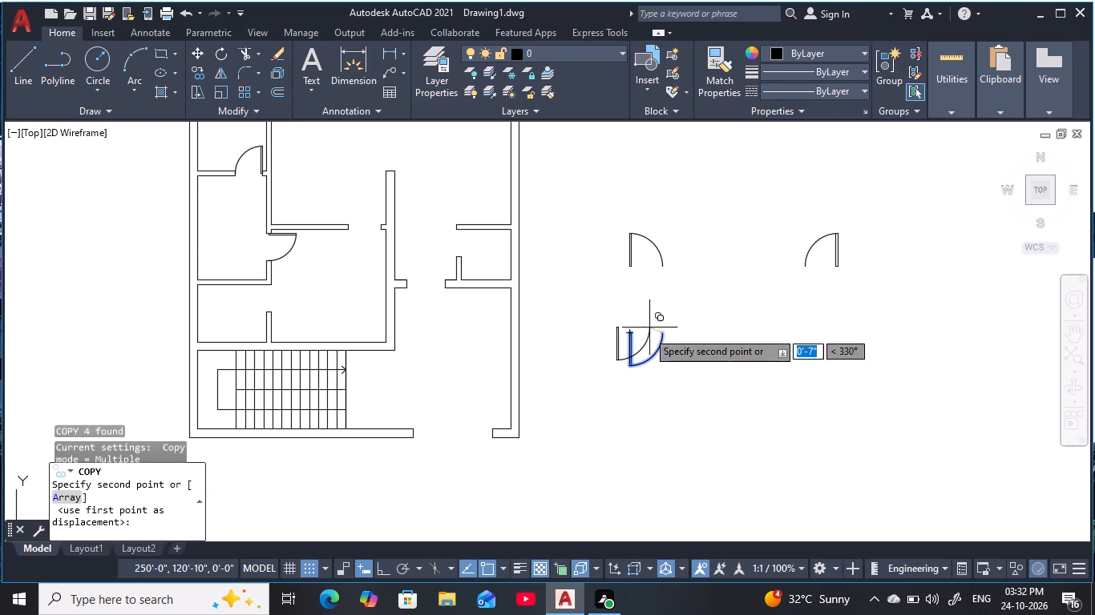
middle_click_drag(511, 279, 608, 429)
middle_click_drag(519, 233, 531, 490)
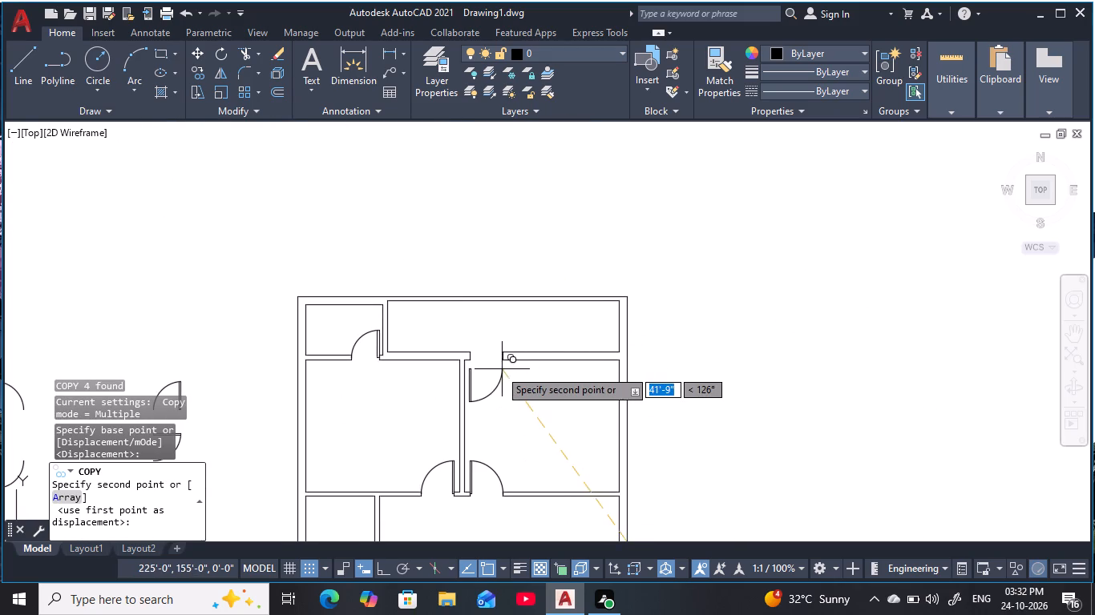
scroll(499, 369, "up", 5)
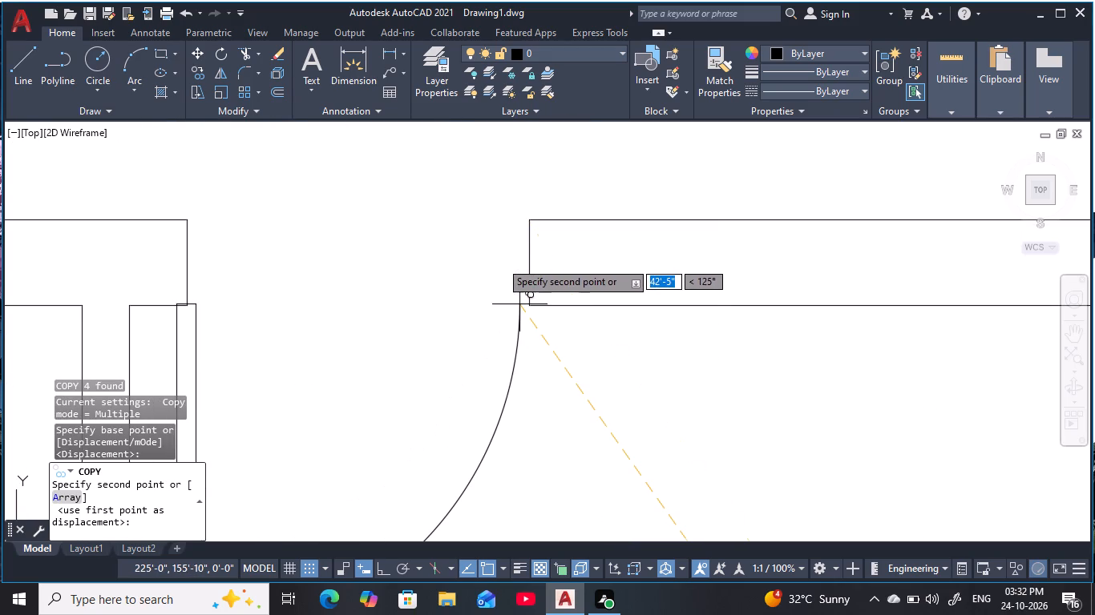
key("F8")
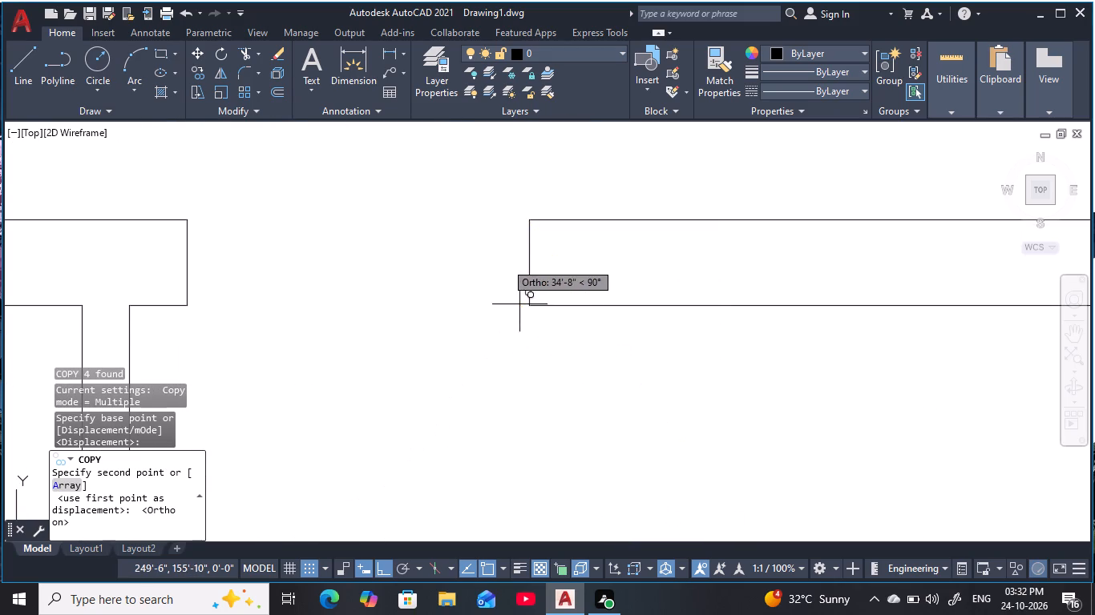
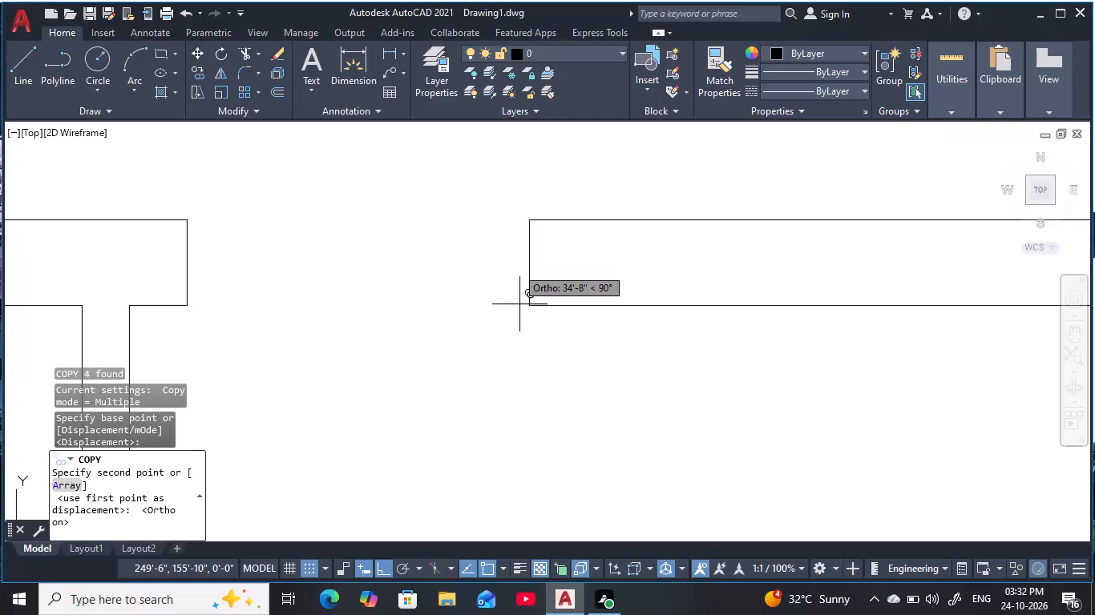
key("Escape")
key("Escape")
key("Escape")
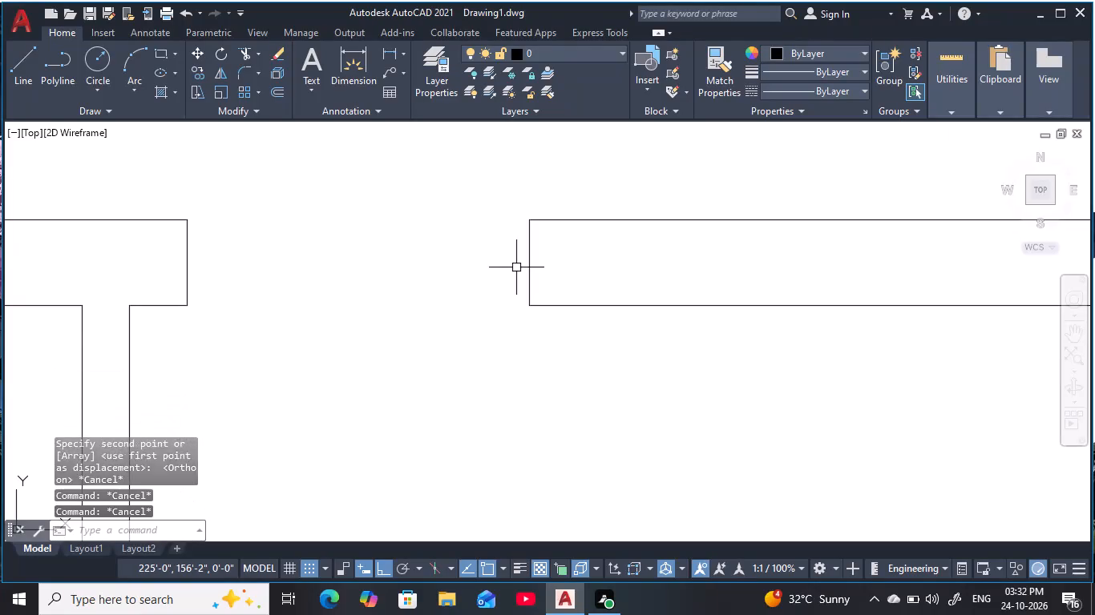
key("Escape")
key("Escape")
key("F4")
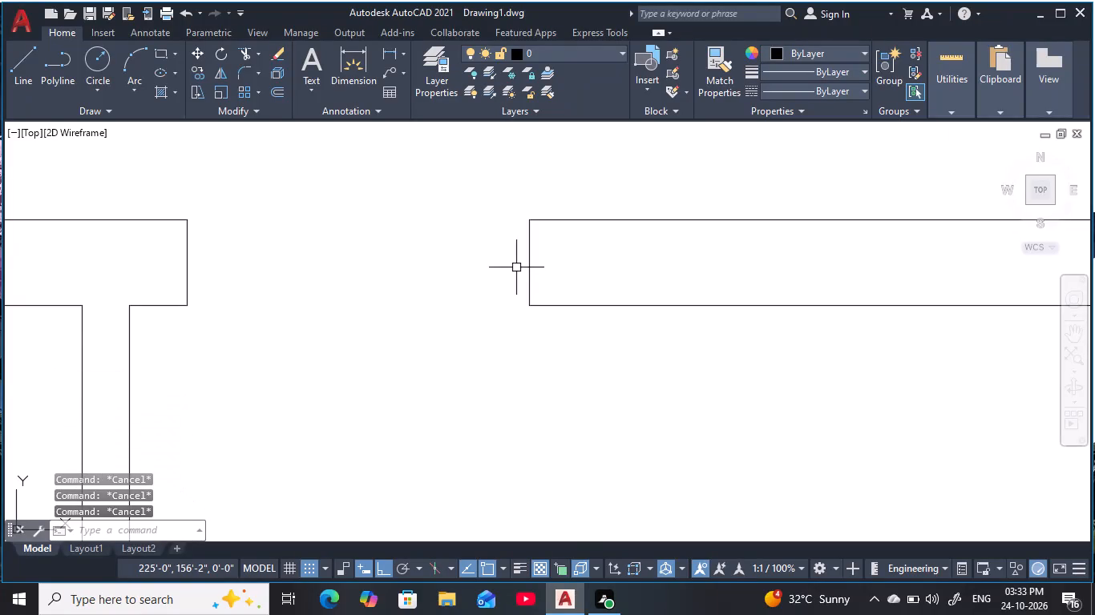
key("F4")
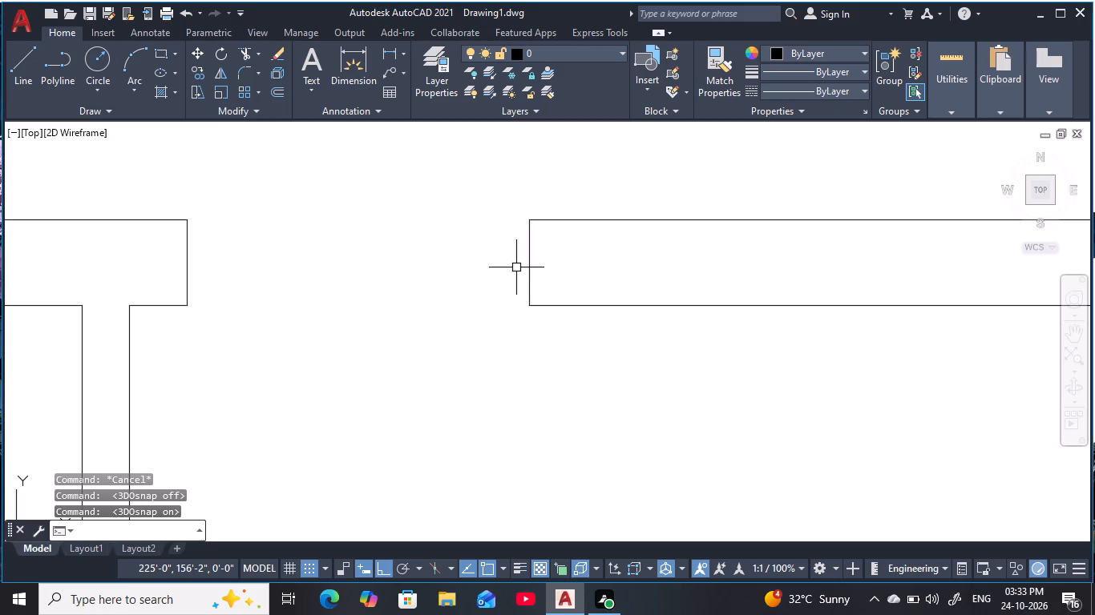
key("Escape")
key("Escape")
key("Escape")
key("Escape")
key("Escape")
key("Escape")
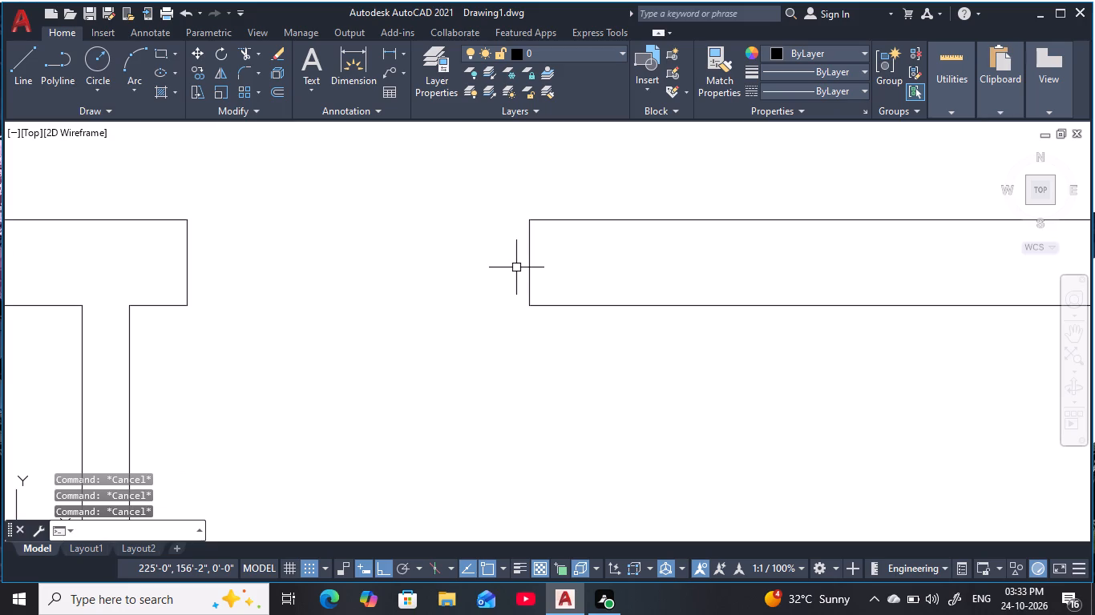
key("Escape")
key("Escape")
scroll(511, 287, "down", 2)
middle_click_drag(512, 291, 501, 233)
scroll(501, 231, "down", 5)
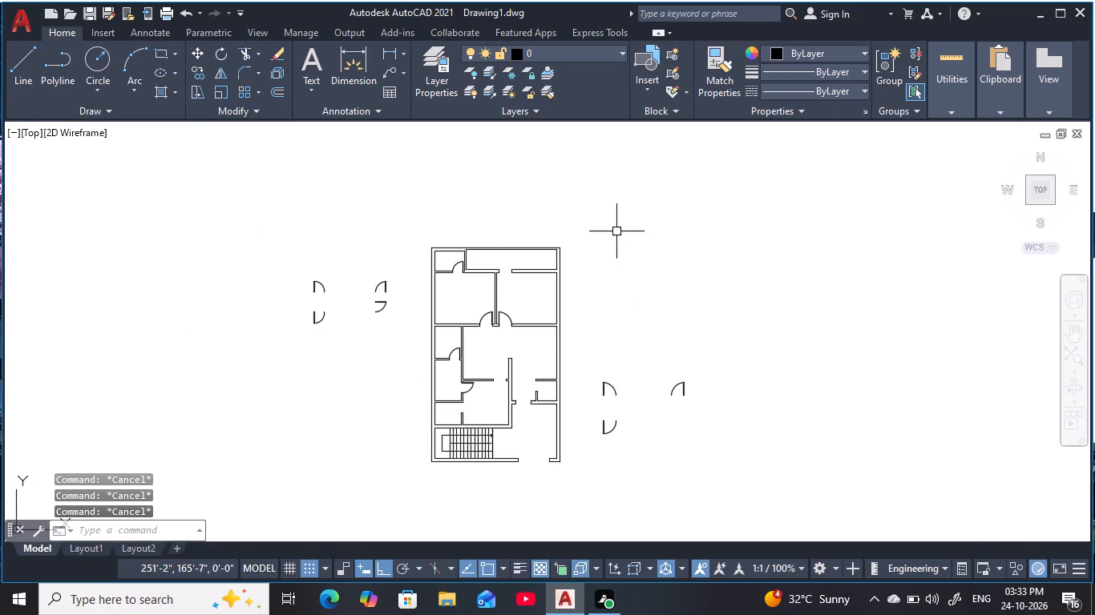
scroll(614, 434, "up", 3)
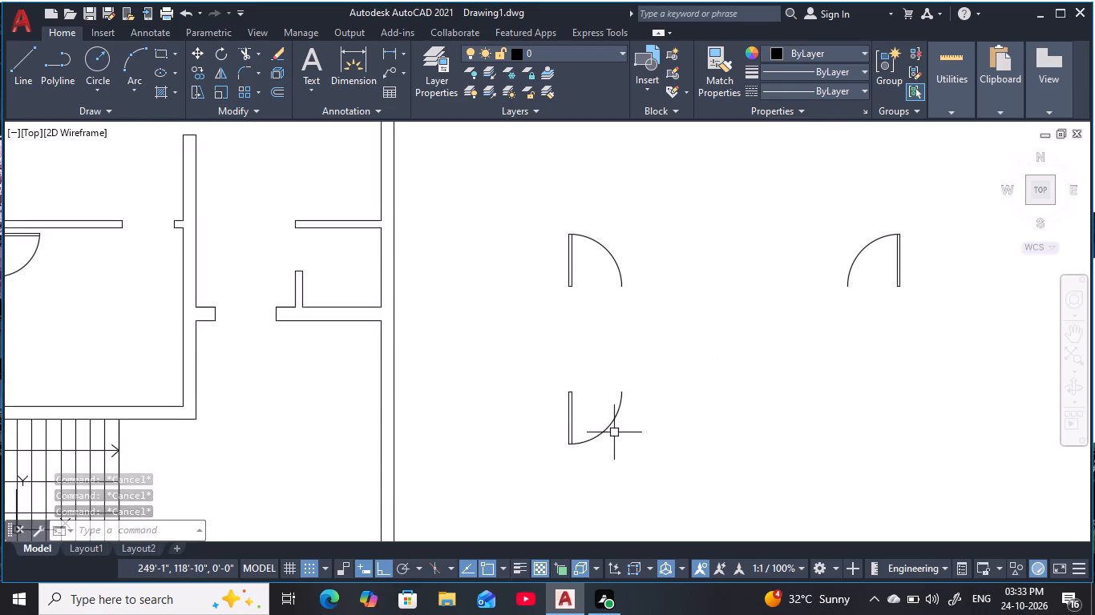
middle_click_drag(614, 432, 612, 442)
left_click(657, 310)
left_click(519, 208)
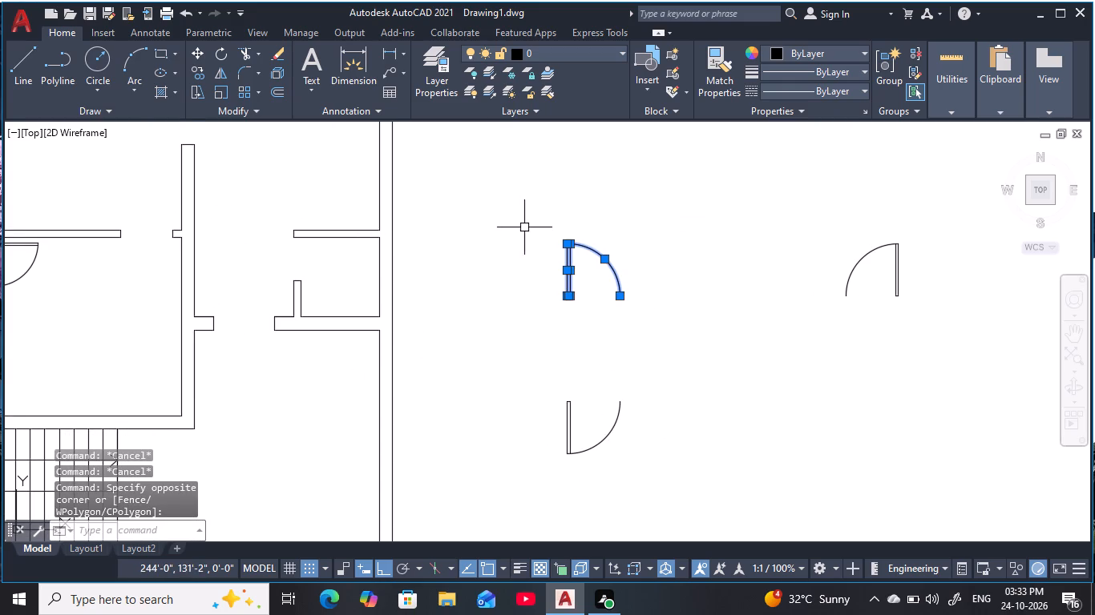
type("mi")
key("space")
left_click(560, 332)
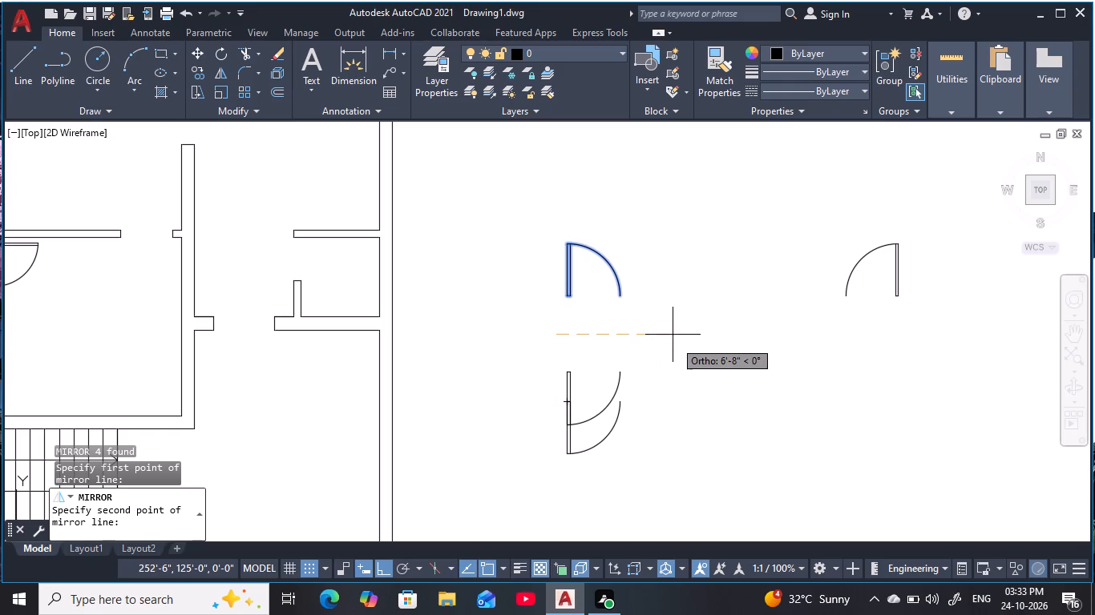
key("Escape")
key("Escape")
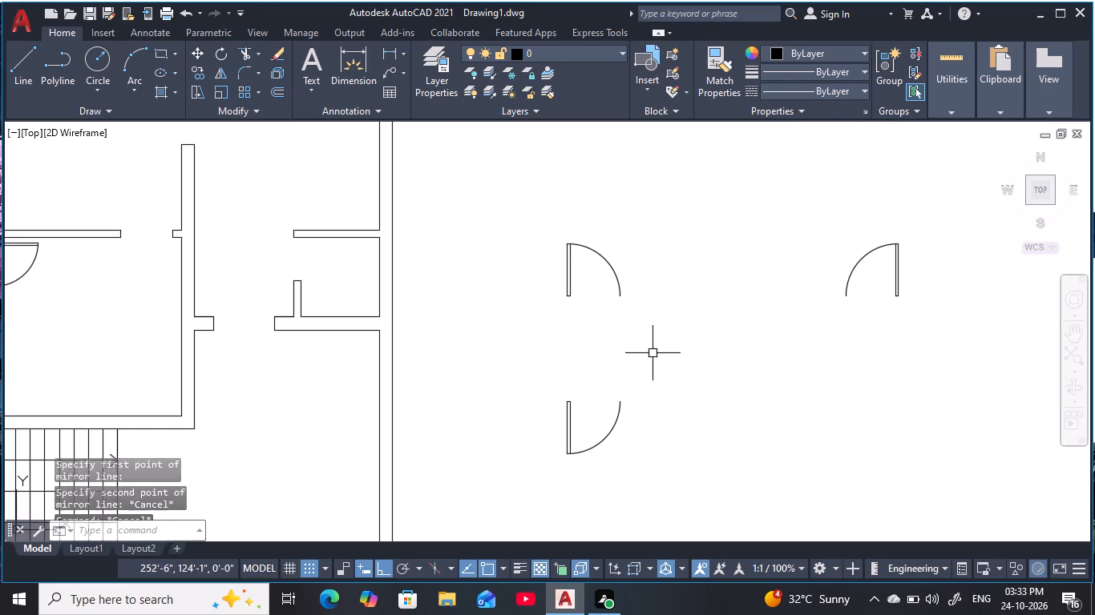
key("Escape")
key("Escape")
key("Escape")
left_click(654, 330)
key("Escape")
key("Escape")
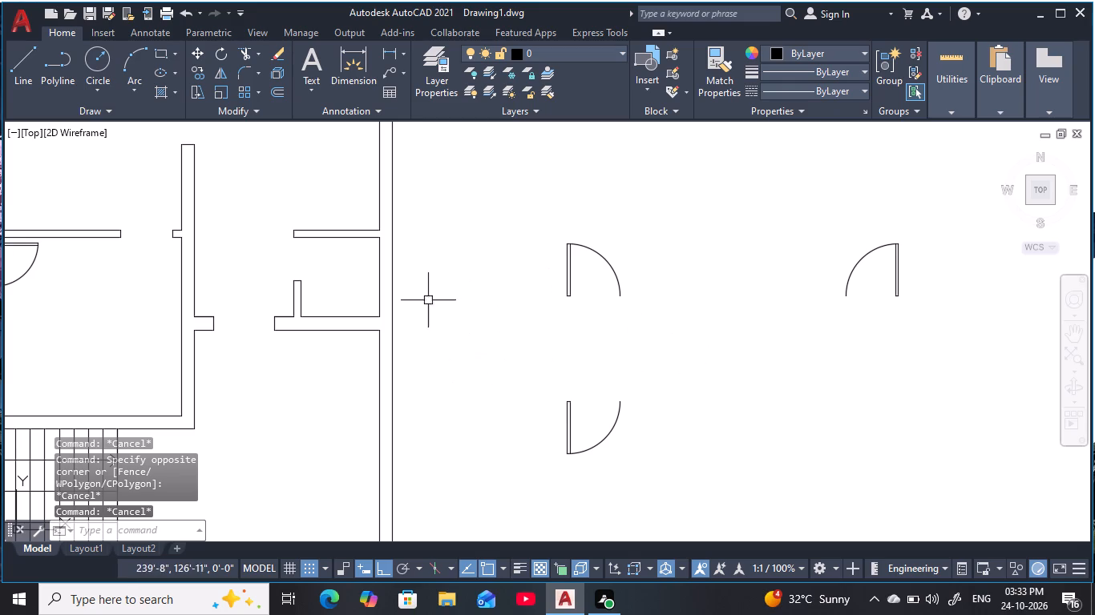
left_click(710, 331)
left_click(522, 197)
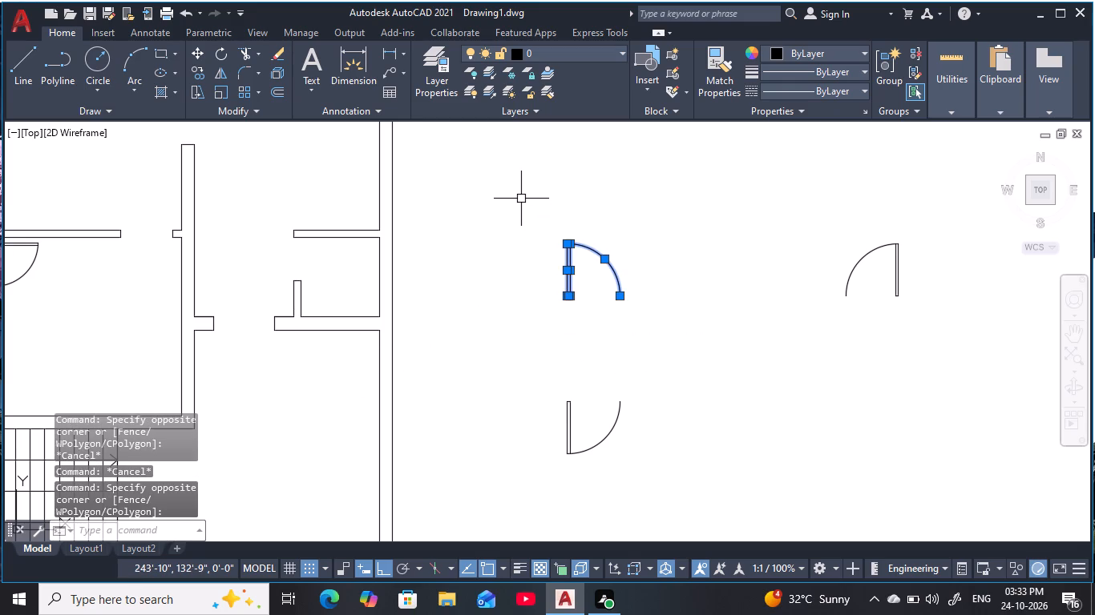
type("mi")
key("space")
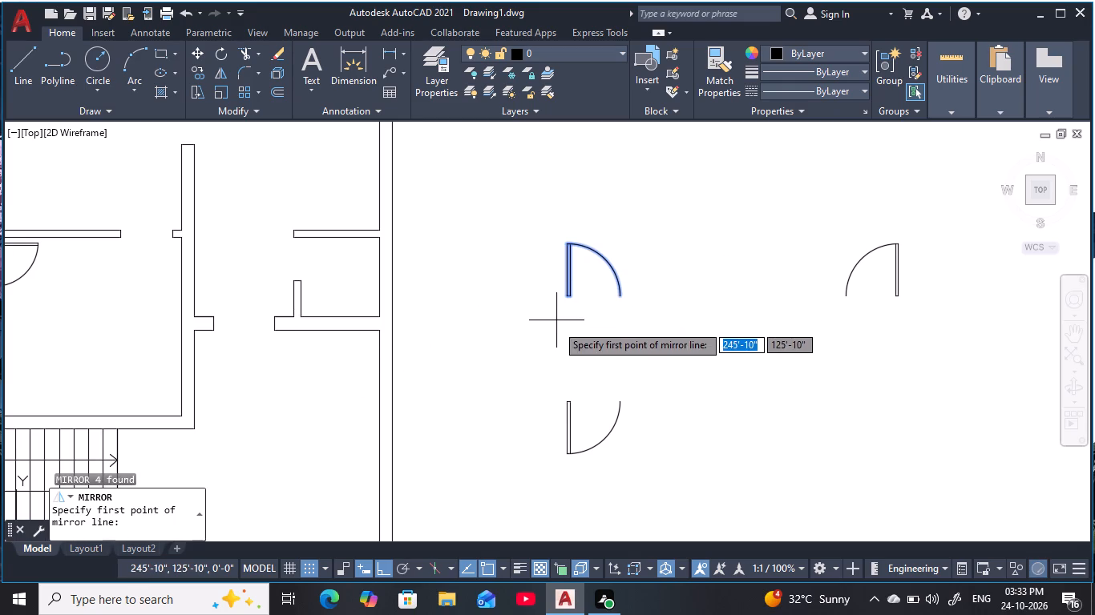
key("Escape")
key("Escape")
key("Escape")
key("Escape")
Rotate the original 3' door symbol beside the plan by 180° about the free end of its arc.
left_click(527, 233)
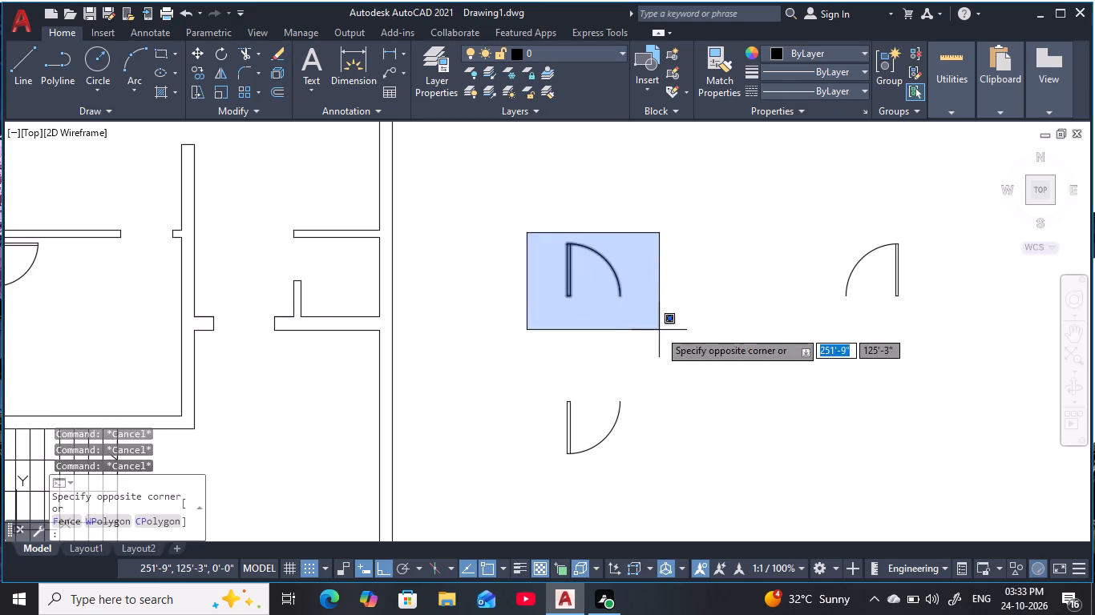
left_click(661, 331)
type("ro")
key("space")
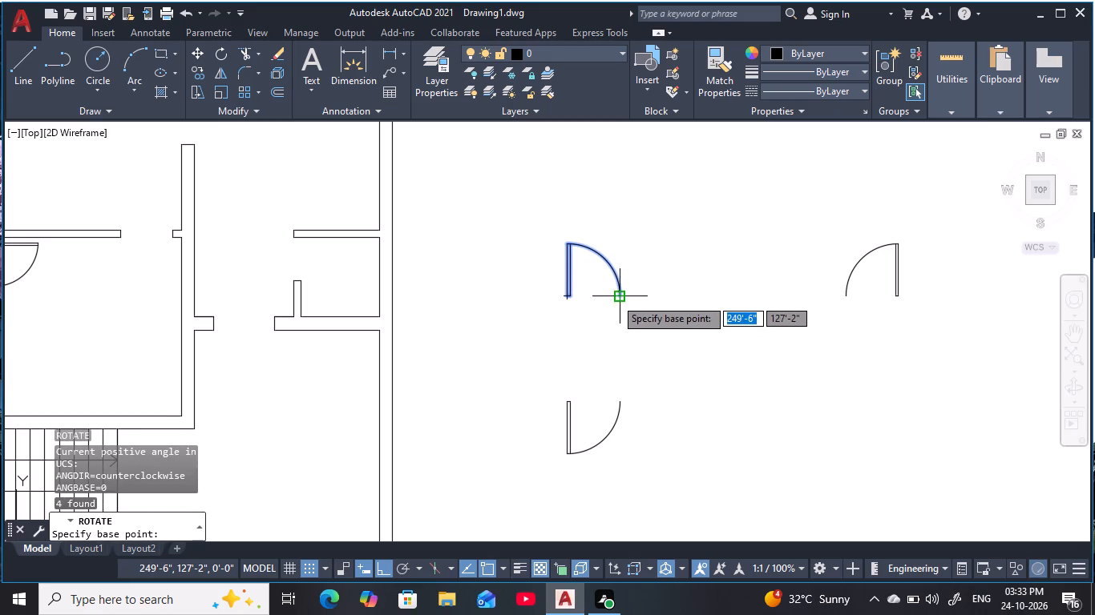
left_click(616, 298)
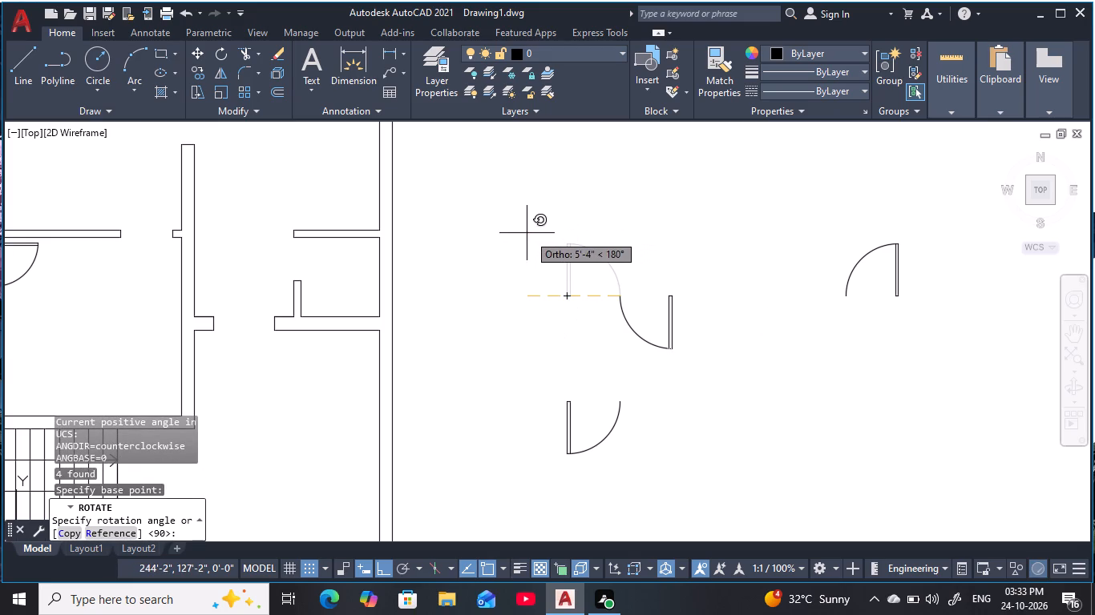
left_click(528, 234)
key("Escape")
key("Escape")
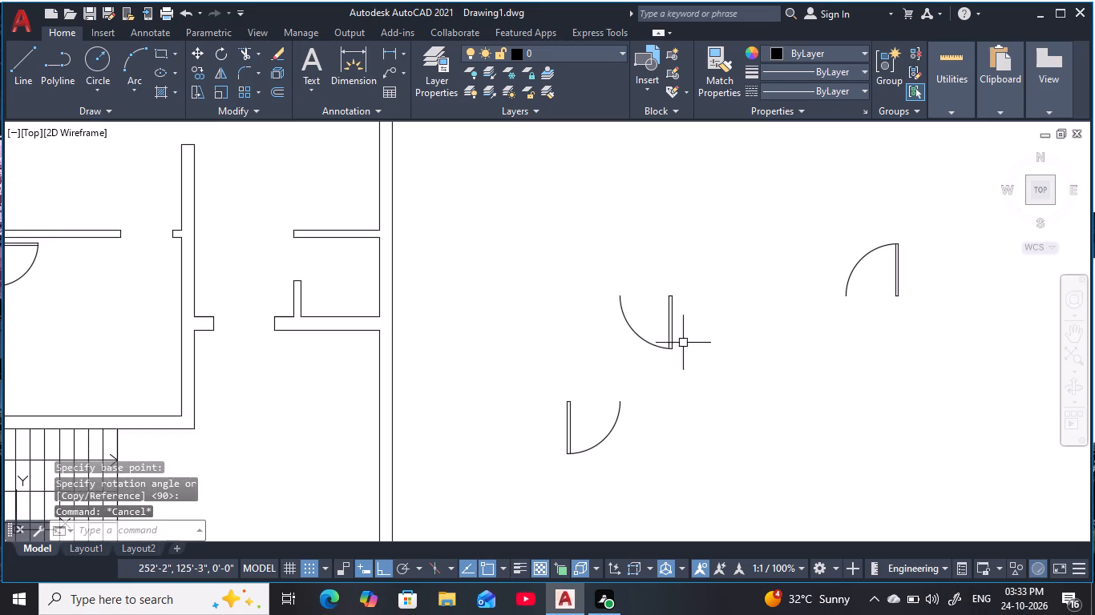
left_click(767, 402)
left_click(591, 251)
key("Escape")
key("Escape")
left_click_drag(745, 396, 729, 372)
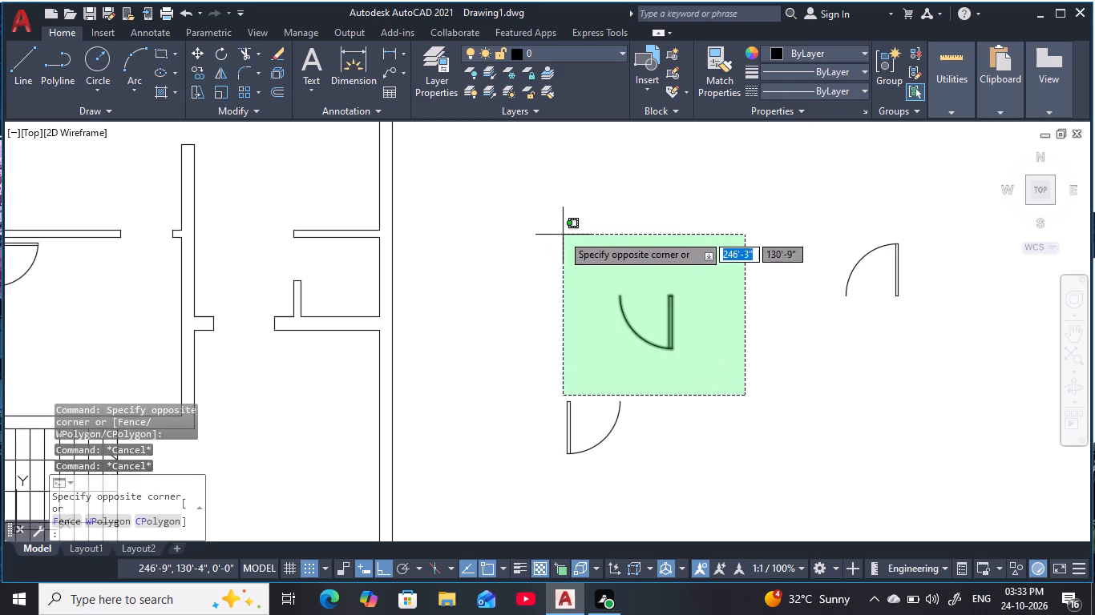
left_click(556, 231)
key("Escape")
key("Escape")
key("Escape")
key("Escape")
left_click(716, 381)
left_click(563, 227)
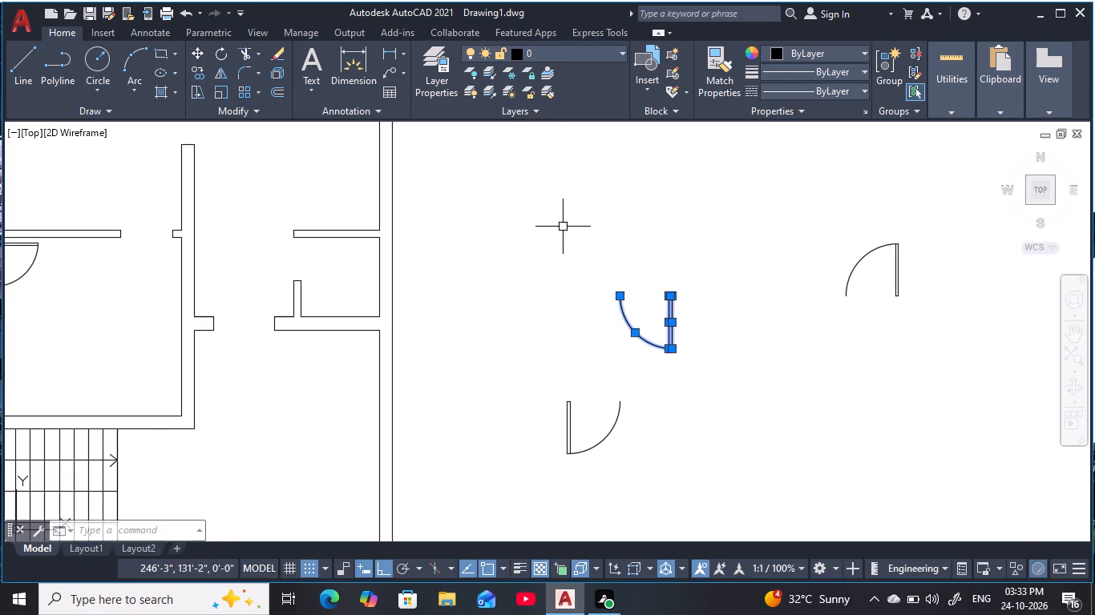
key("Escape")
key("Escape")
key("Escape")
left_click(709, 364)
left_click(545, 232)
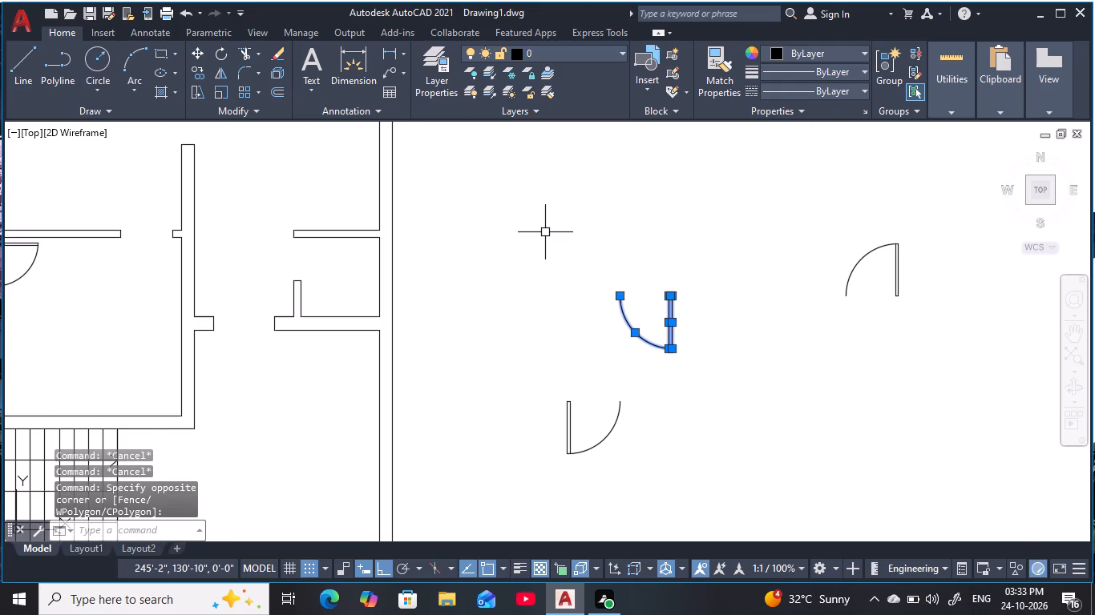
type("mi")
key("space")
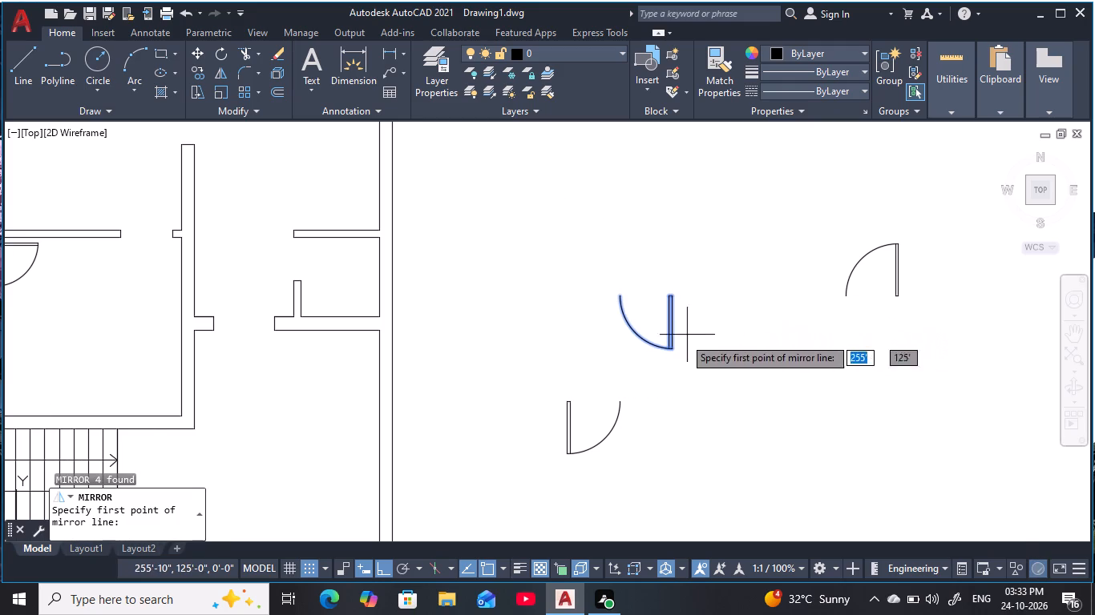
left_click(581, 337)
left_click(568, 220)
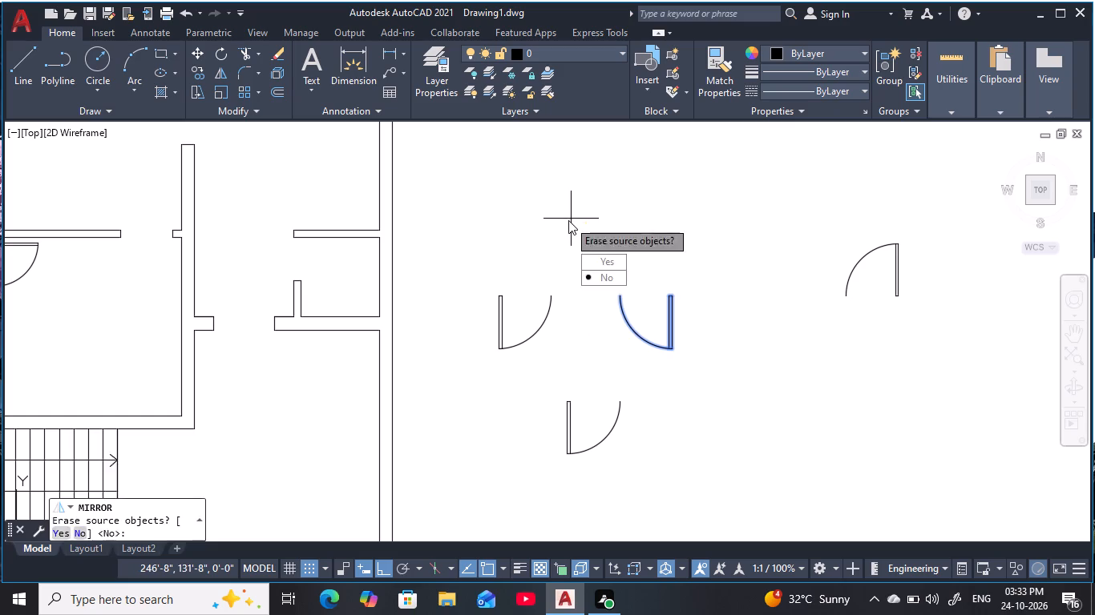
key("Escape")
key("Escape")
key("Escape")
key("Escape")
Mirror the rotated 3' door symbol about a vertical line just beyond its arc end, keeping the source.
left_click(756, 387)
left_click(584, 243)
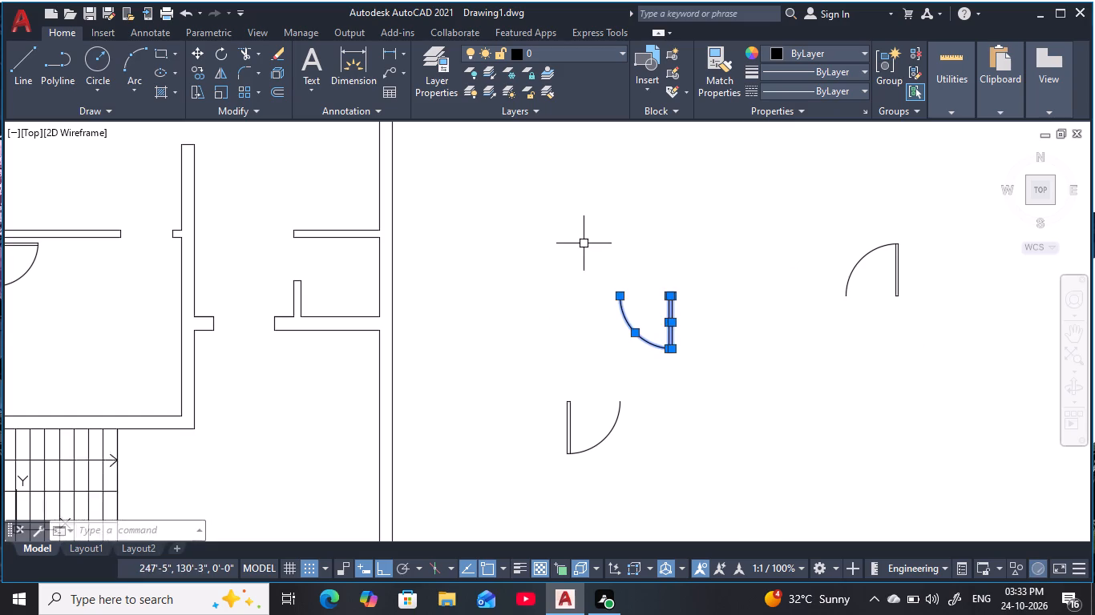
key("space")
left_click_drag(577, 365, 579, 352)
left_click(552, 209)
key("space")
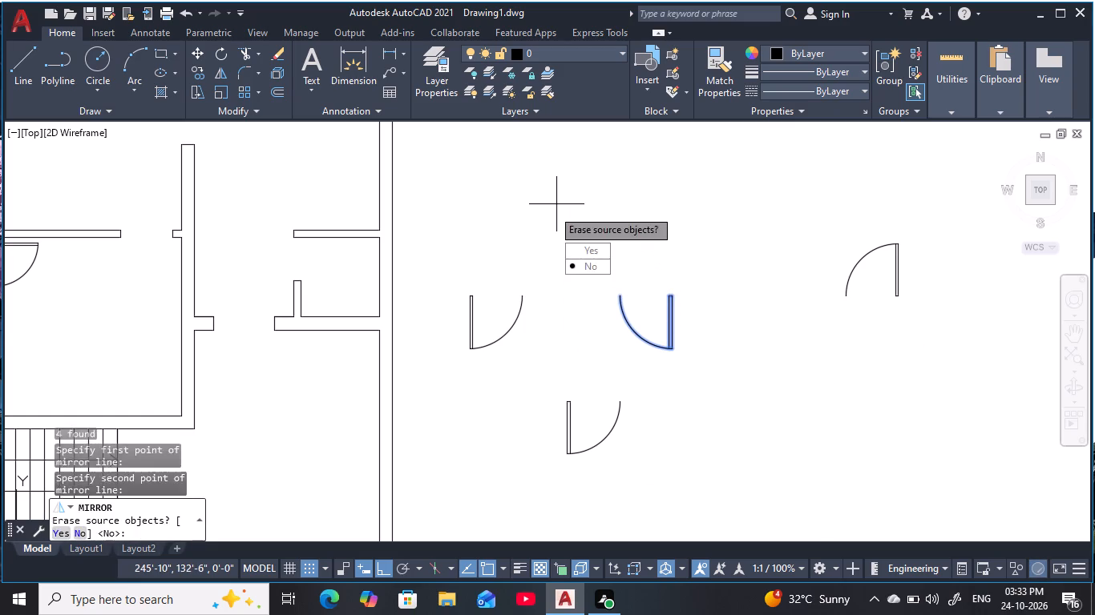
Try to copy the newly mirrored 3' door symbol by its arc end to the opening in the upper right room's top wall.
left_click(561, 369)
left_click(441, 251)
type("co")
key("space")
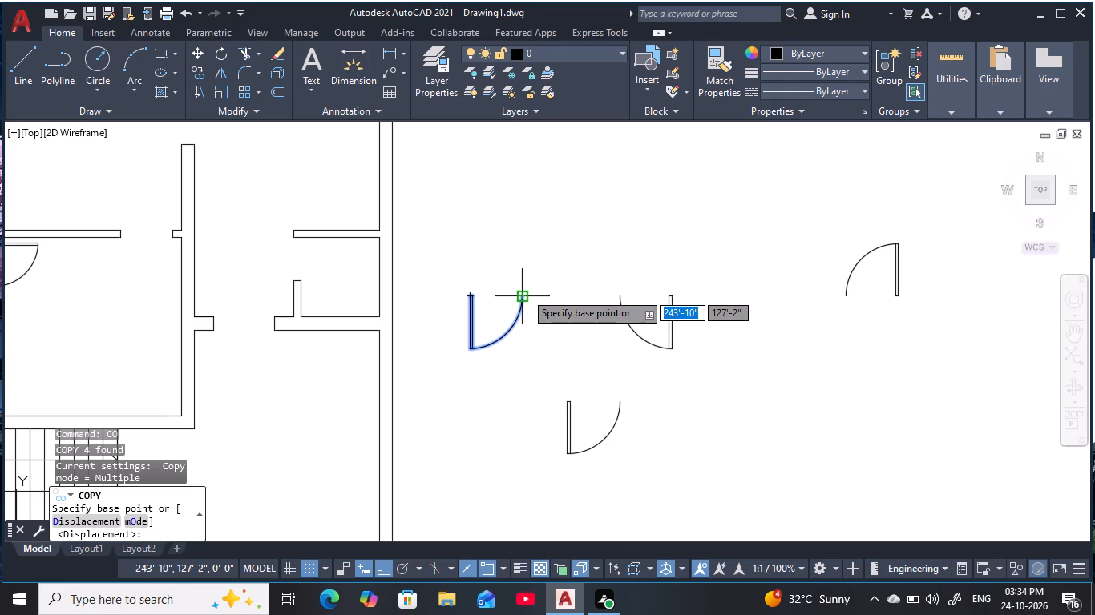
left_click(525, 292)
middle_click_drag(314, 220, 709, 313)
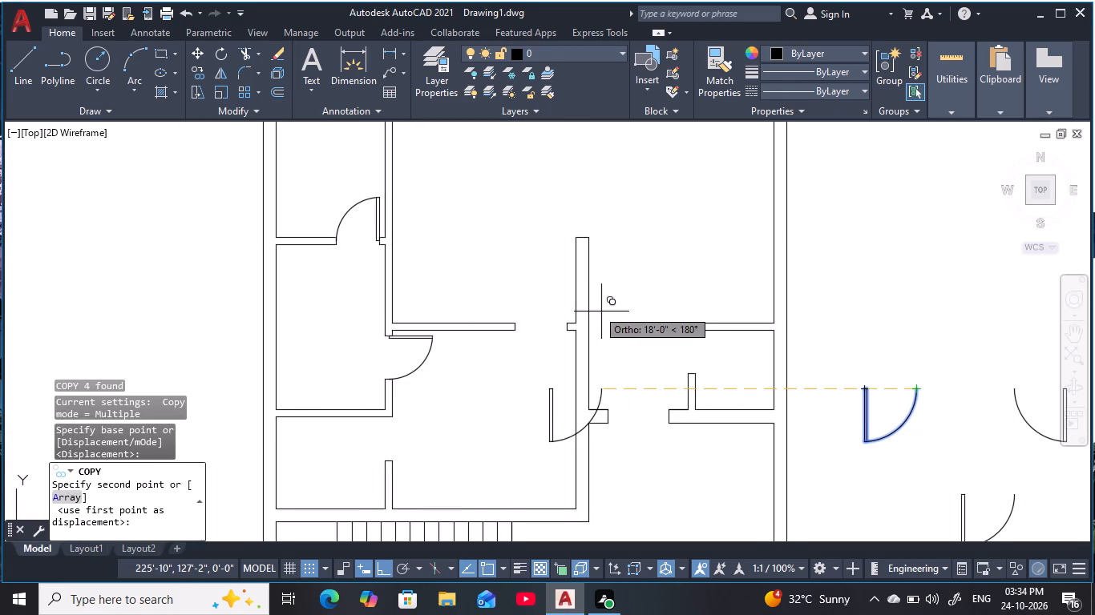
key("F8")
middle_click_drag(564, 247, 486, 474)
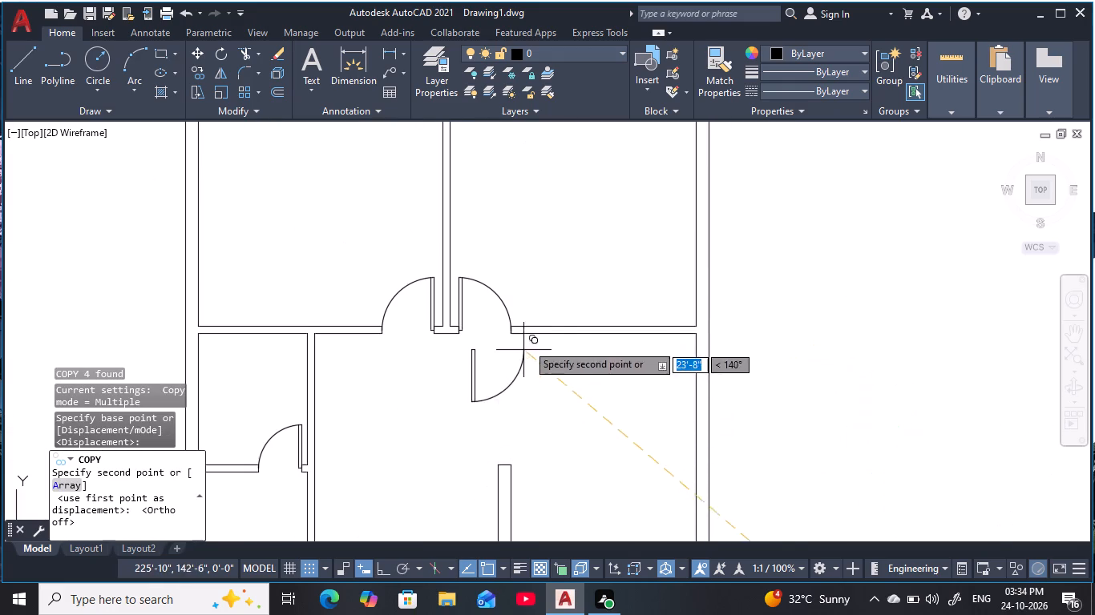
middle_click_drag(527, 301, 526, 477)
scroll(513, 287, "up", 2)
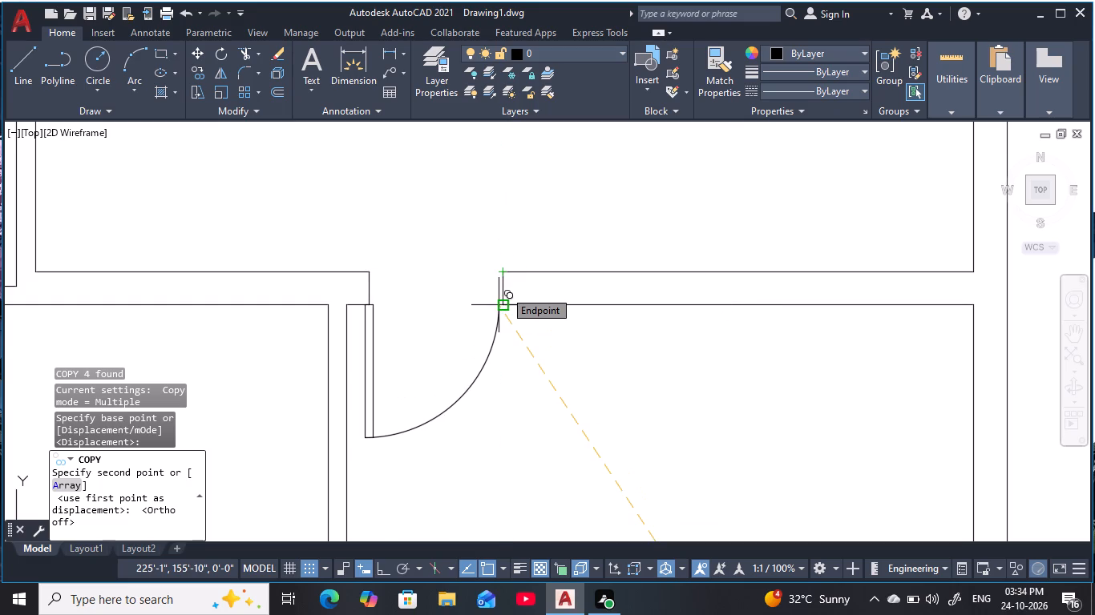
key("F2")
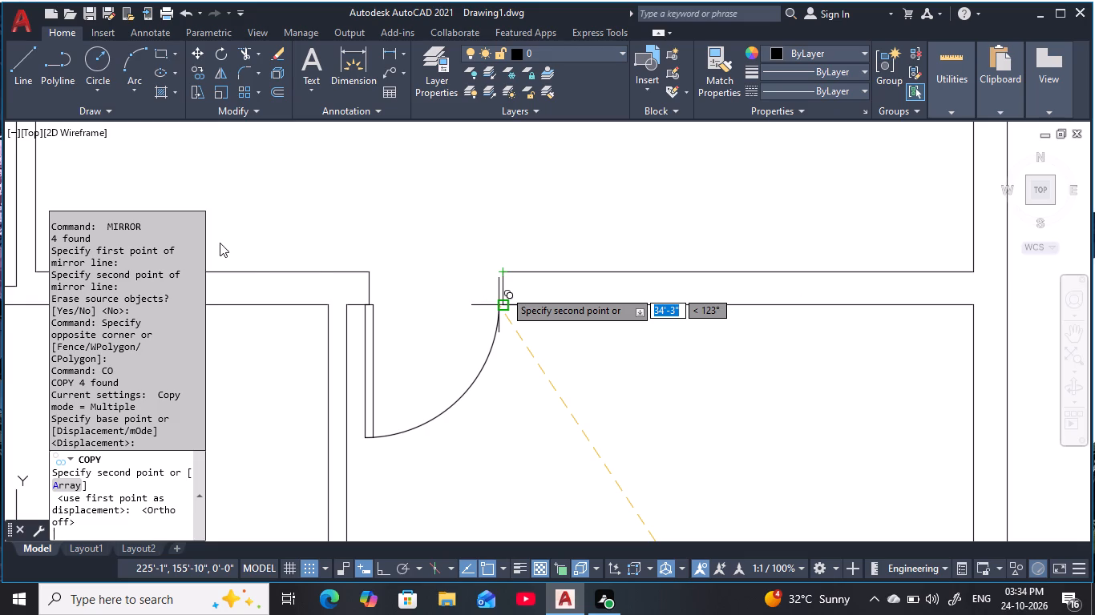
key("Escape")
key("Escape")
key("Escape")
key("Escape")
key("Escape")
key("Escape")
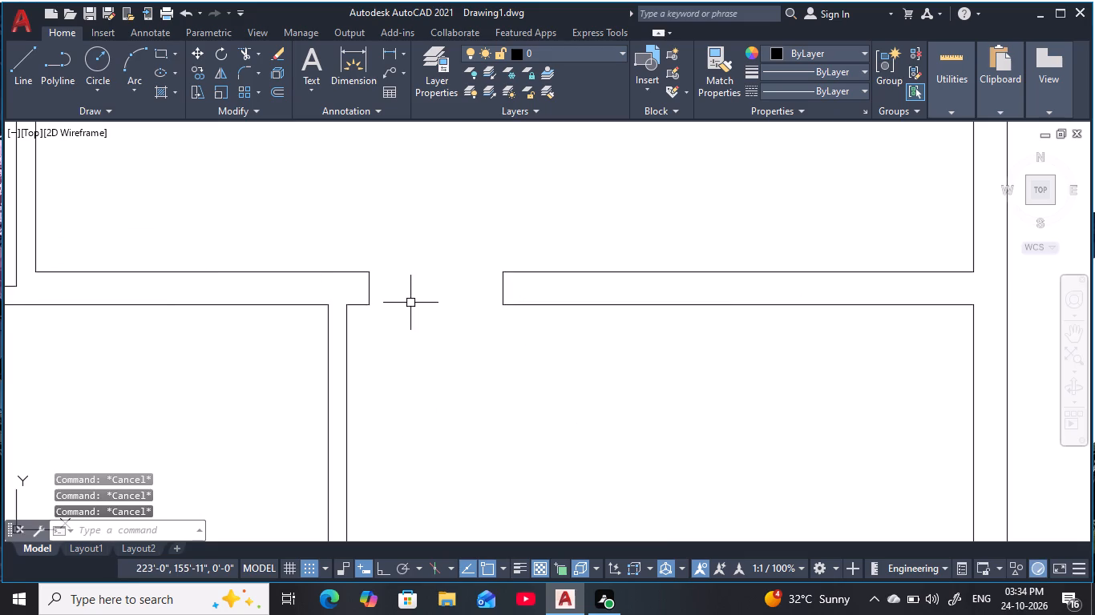
Examine the command history for the earlier rotate and mirror entries and angle settings, and recall the UNITS command.
key("F2")
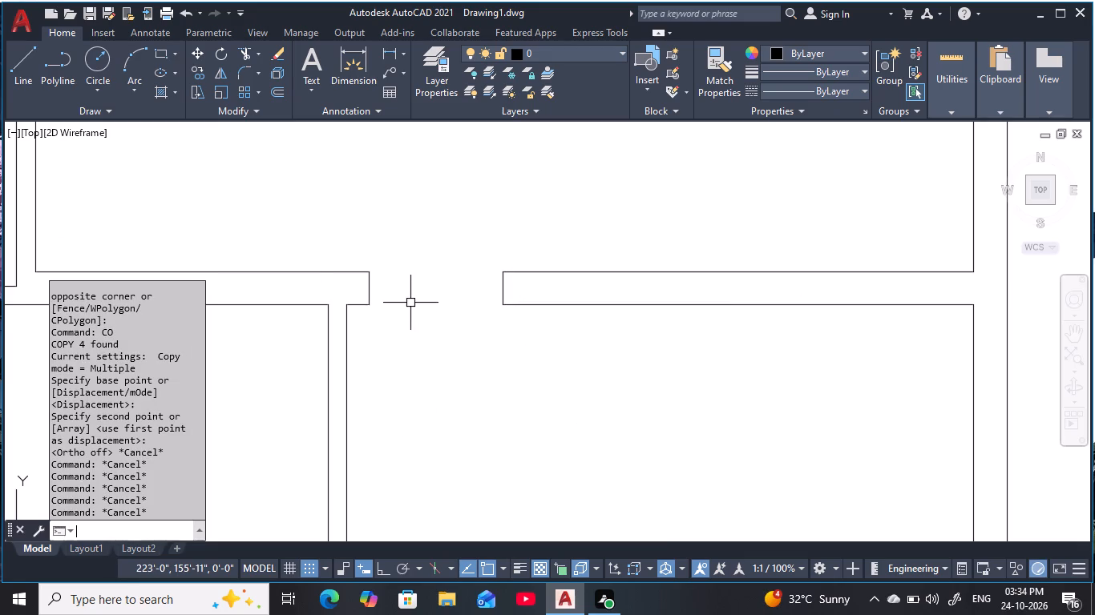
left_click(168, 317)
key("Up")
key("Up")
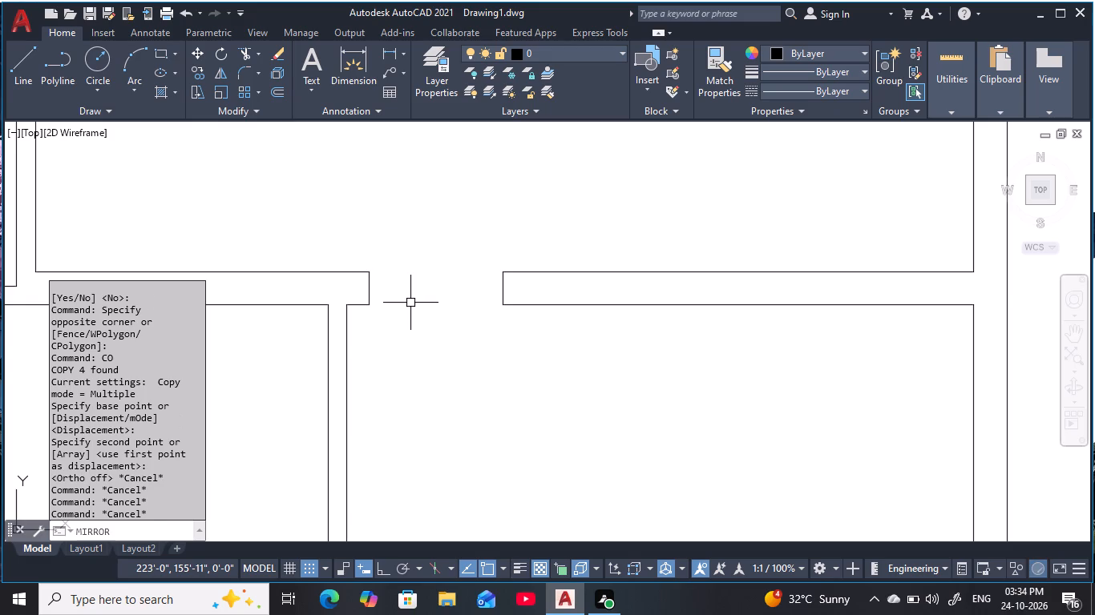
key("Up")
key("Up")
key("Up")
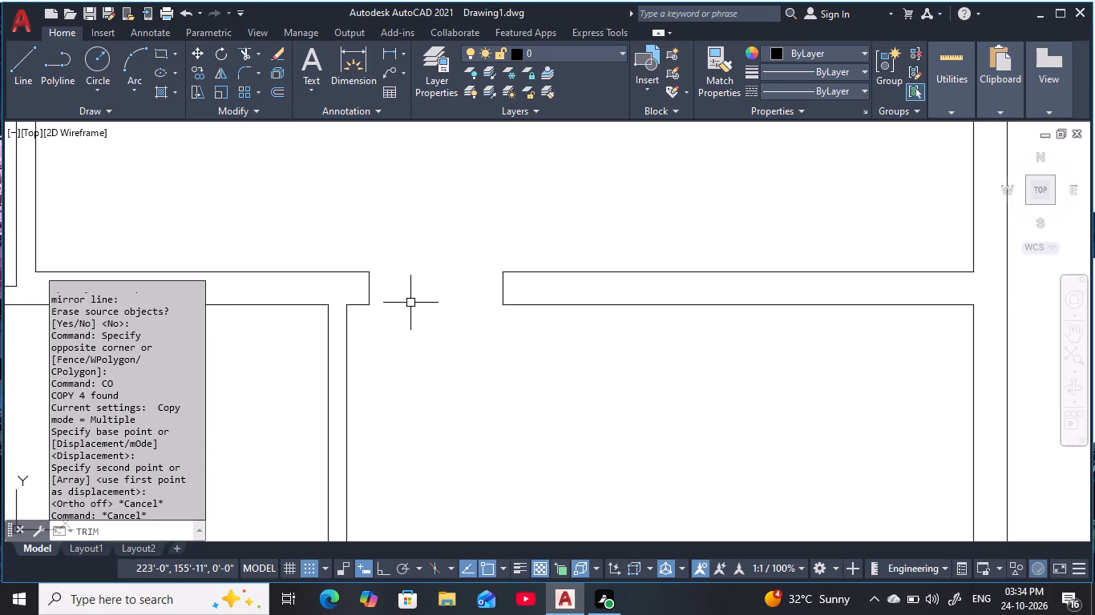
key("Up")
key("Up")
key("Up")
key("Up")
key("Up")
key("Up")
key("Up")
key("Up")
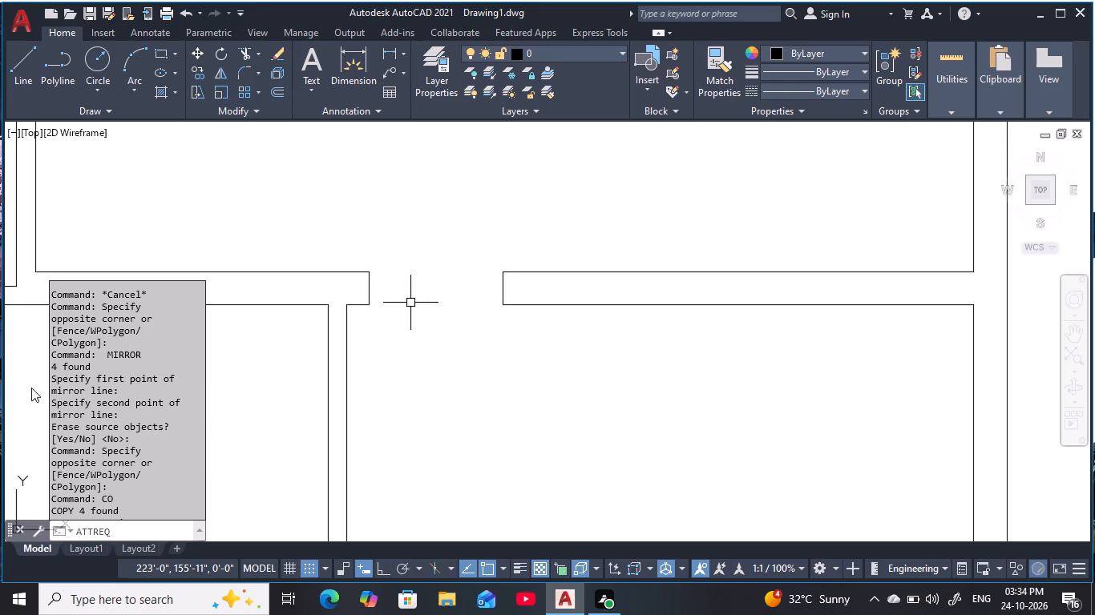
key("Up")
key("Up")
key("Up")
key("Down")
key("Up")
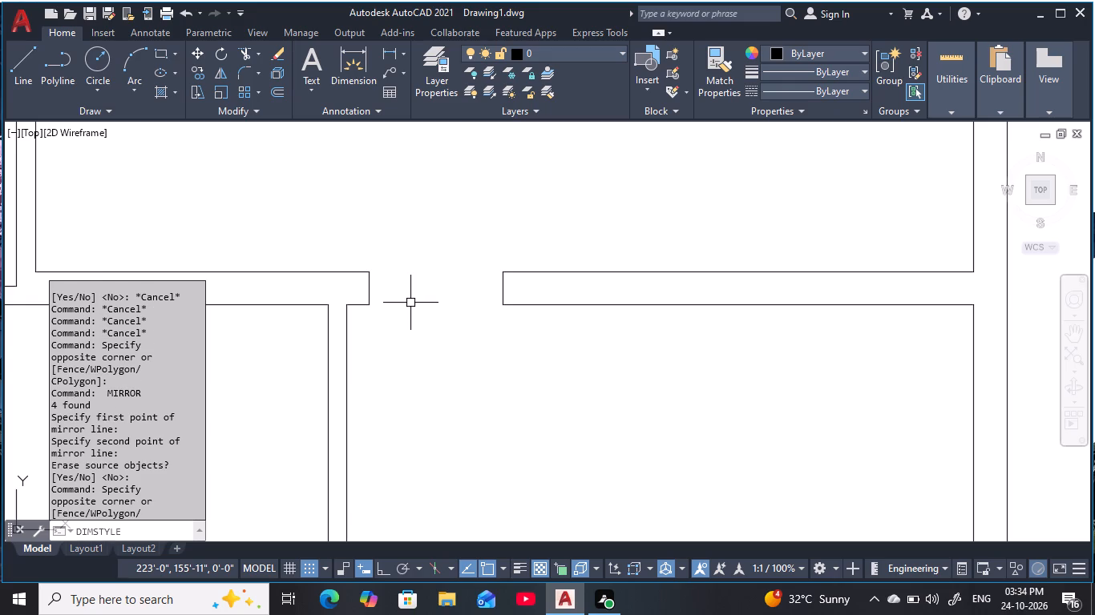
key("Up")
key("Up")
key("Up")
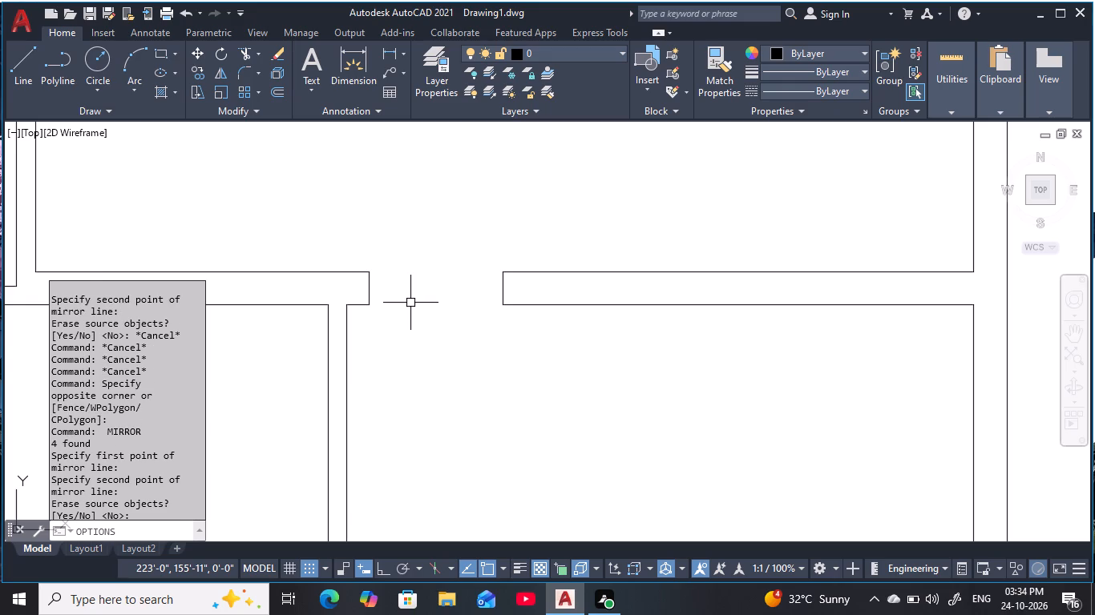
key("Up")
key("Up")
key("Up")
key("Up")
key("Up")
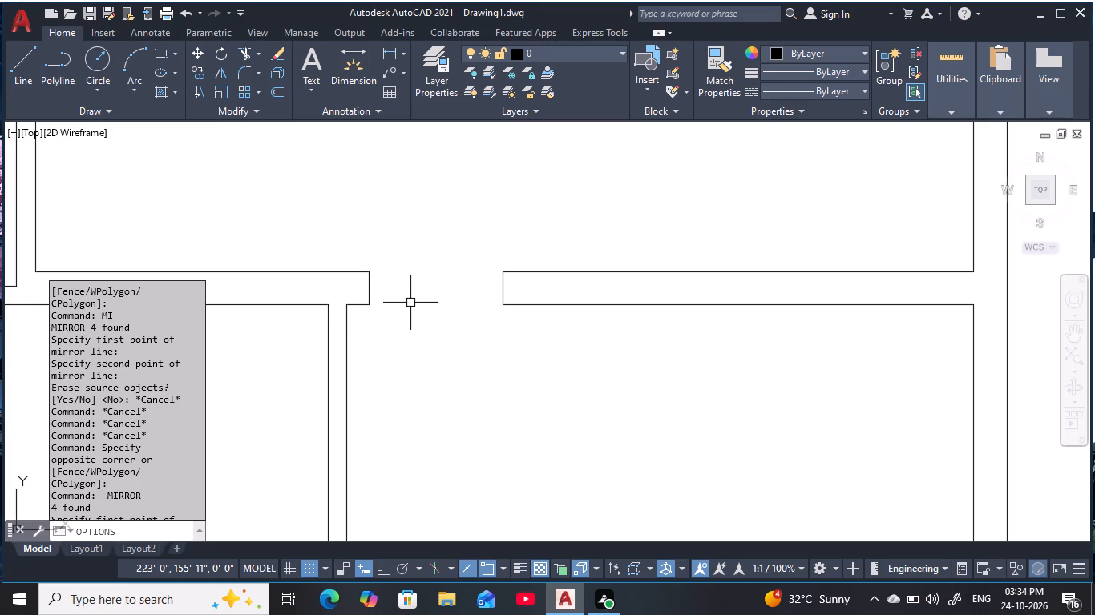
key("Up")
key("Up")
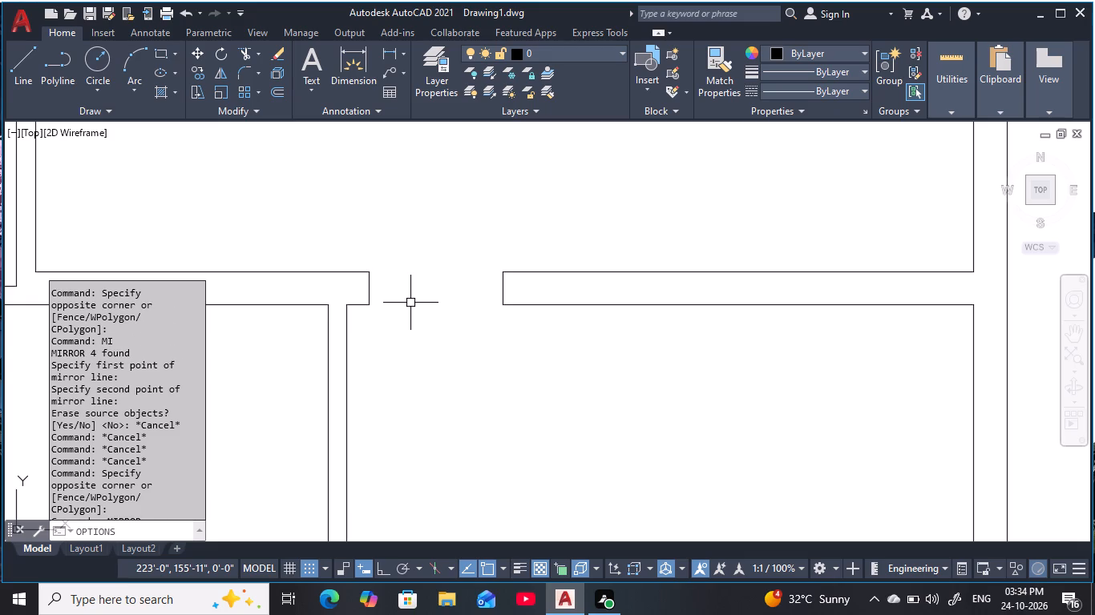
key("Up")
key("Up")
key("Up")
key("Up")
key("Up")
key("Up")
key("Up")
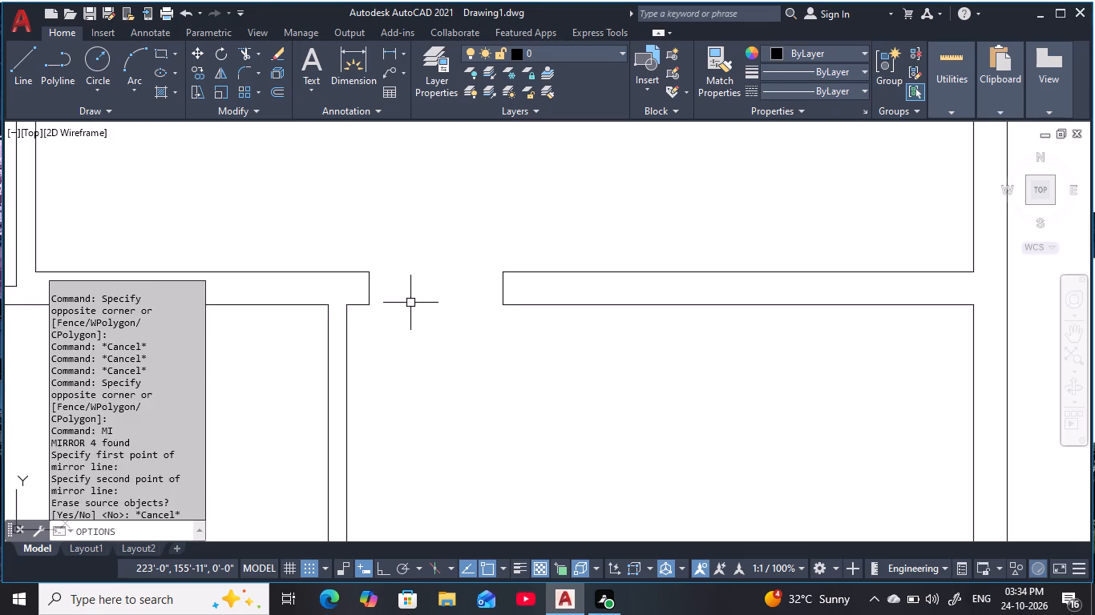
key("Up")
key("Up")
key("Up")
key("Up")
key("Up")
key("Up")
key("Up")
key("Up")
key("Up")
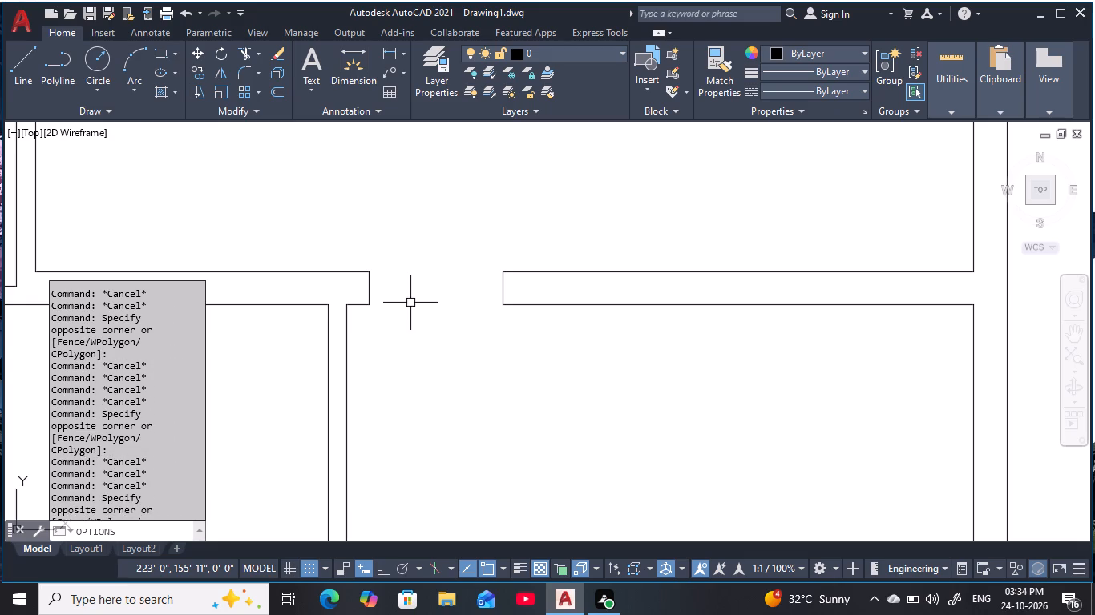
key("Up")
key("Up")
key("Up")
key("Up")
key("Up")
key("Up")
key("Up")
key("Up")
key("Up")
key("Up")
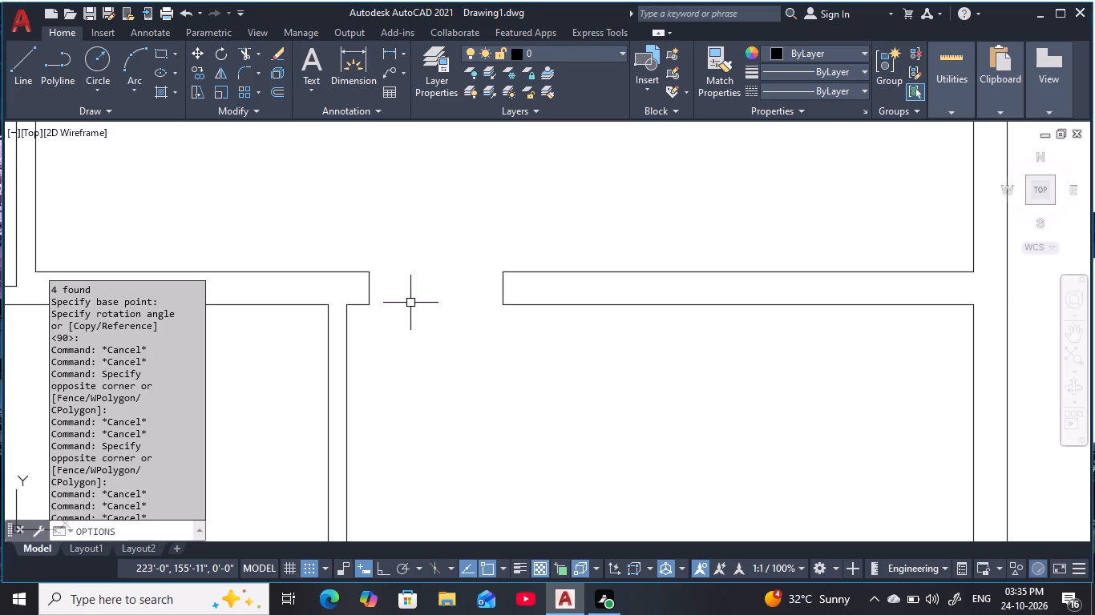
key("Up")
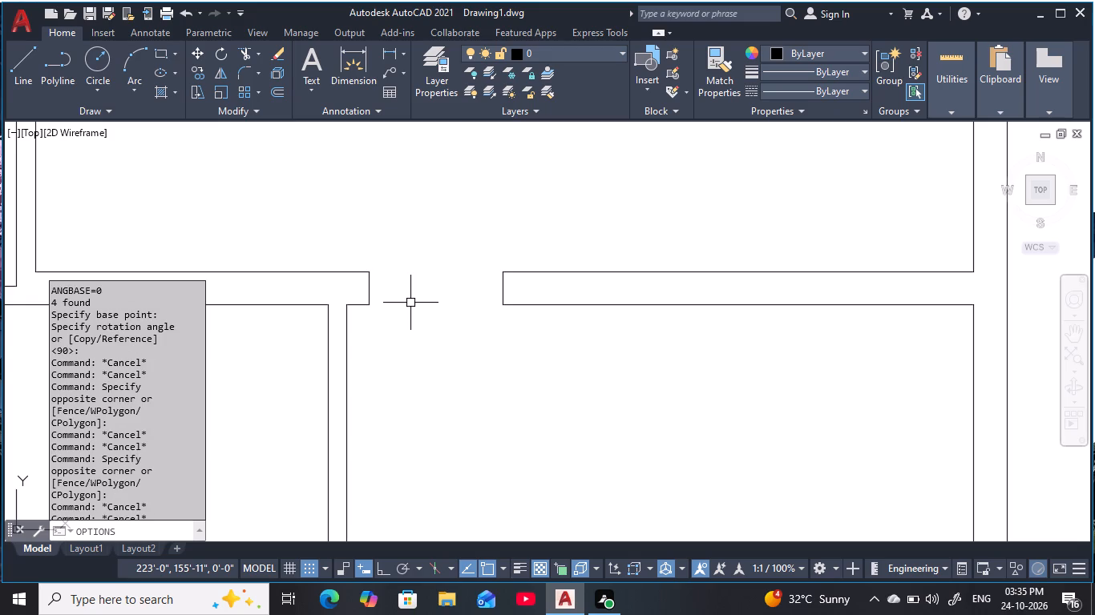
key("Up")
key("Up")
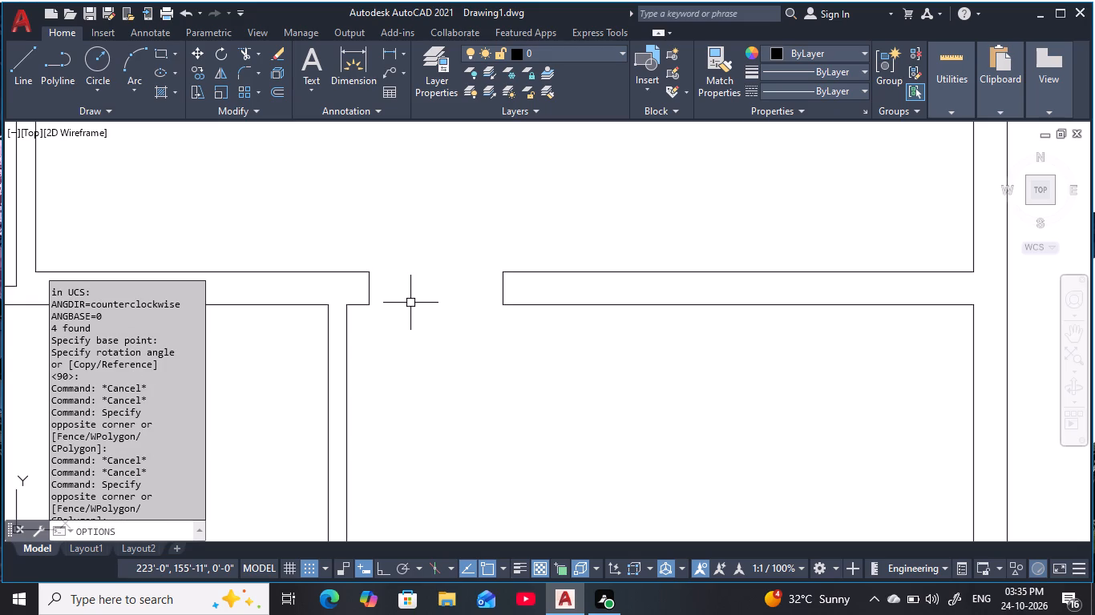
key("Up")
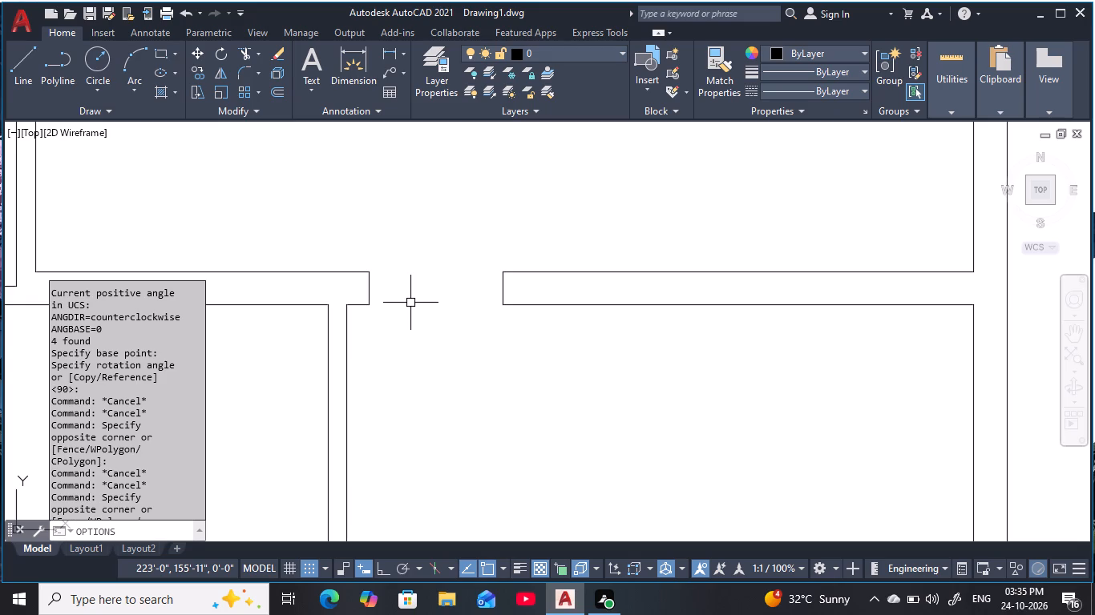
key("Up")
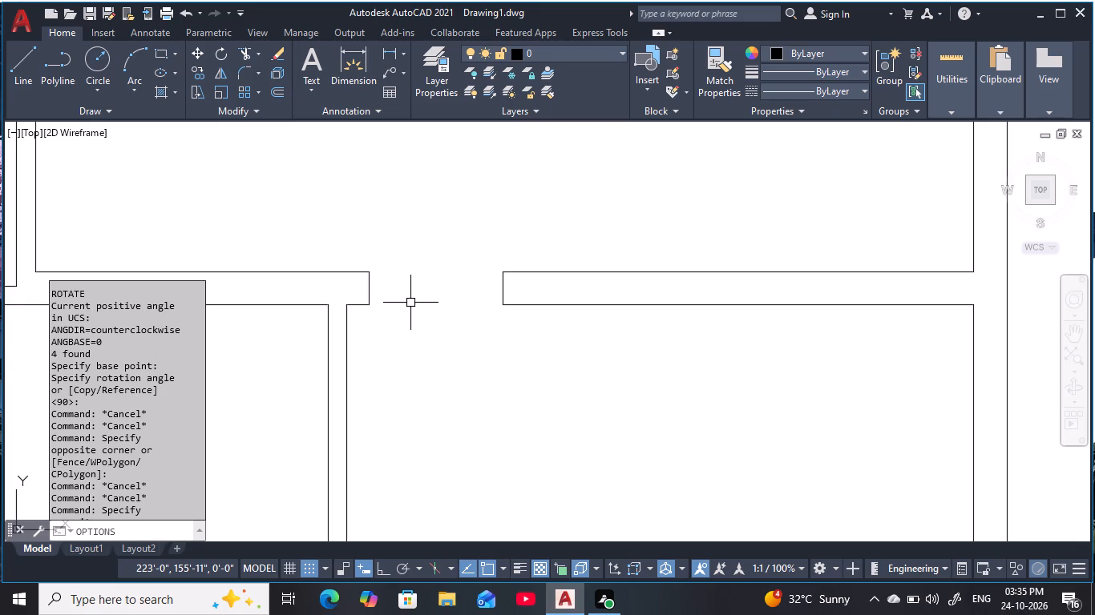
key("Up")
key("Up")
key("Up")
key("Up")
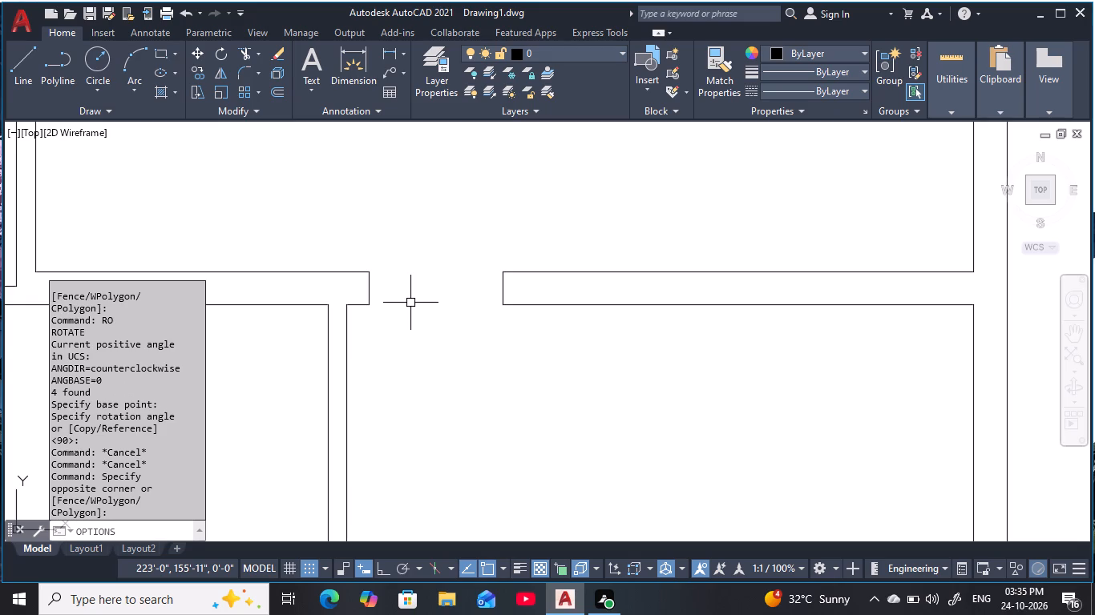
key("Up")
key("Up")
key("Up")
key("Down")
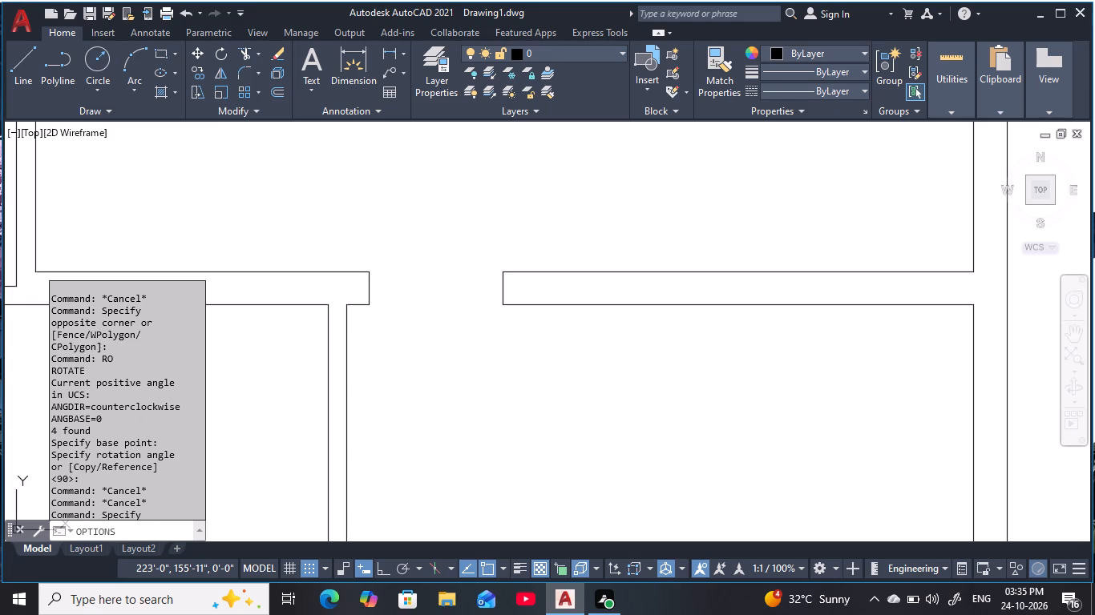
key("Down")
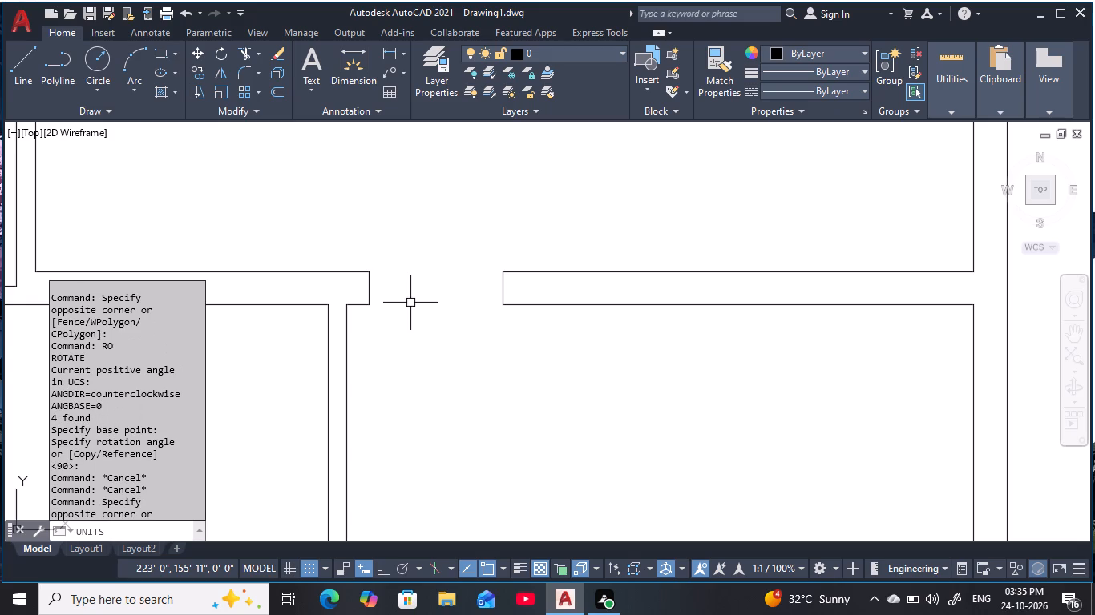
left_click(91, 332)
double_click(91, 343)
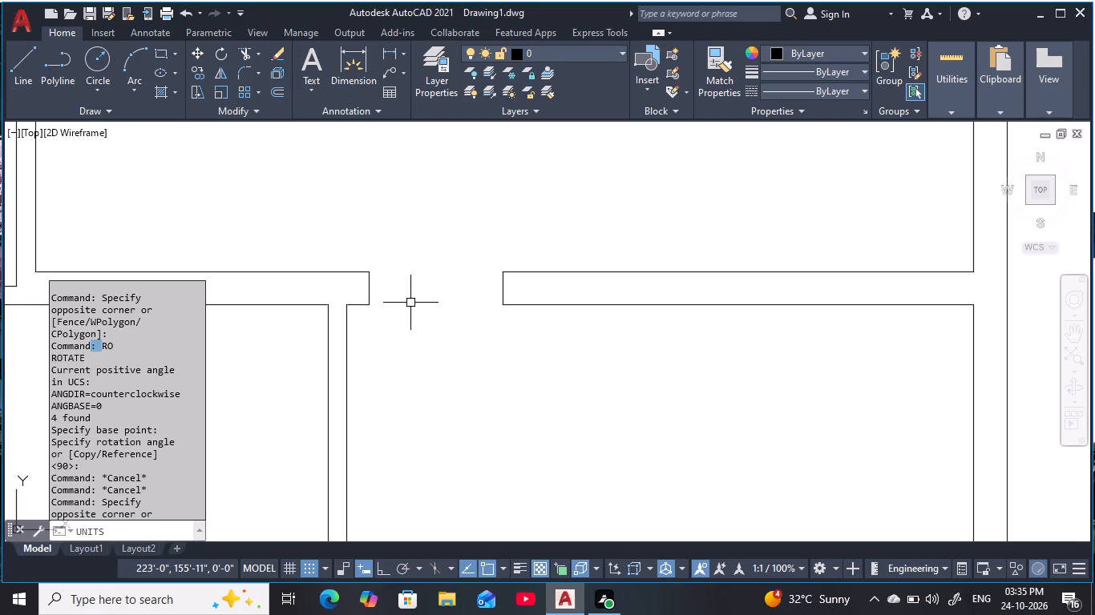
double_click(81, 347)
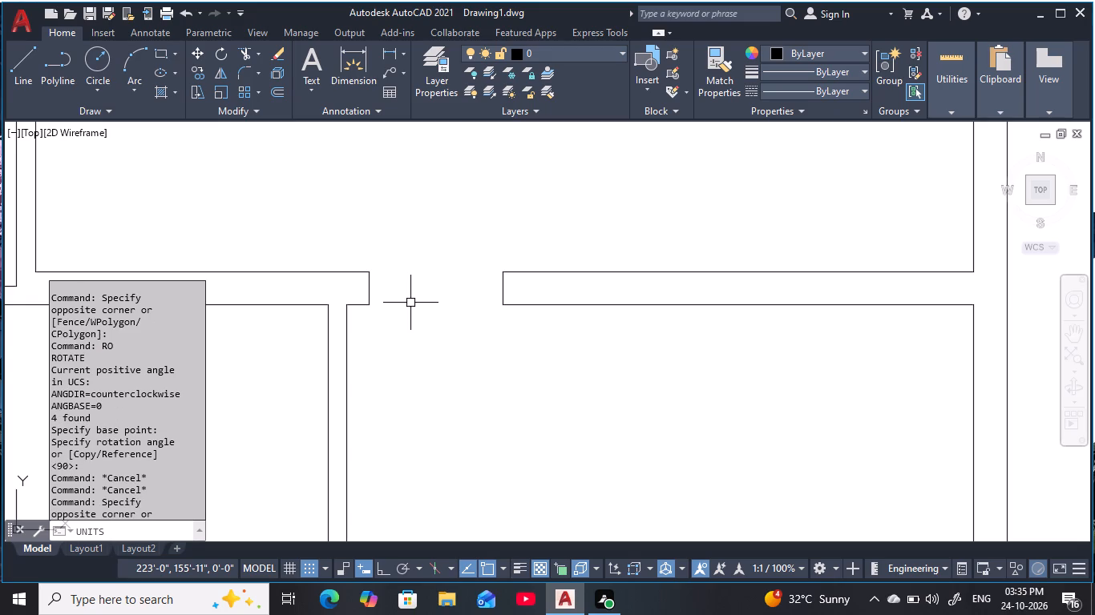
left_click_drag(87, 396, 47, 401)
left_click(102, 400)
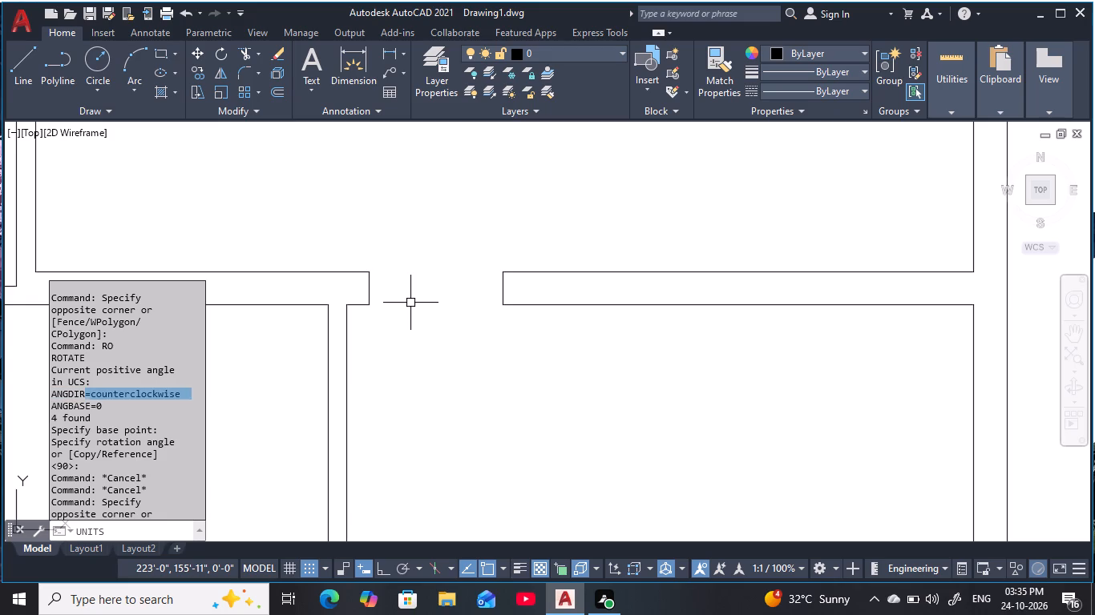
left_click_drag(89, 405, 44, 404)
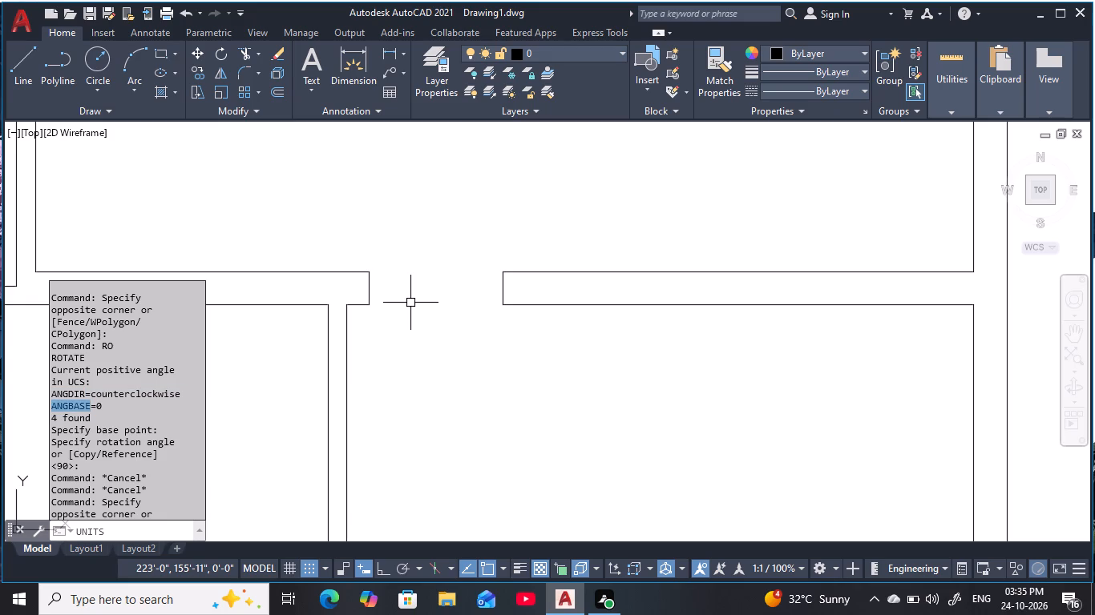
Open the drawing units settings to review the length and angle formats, and close them without changes.
key("Return")
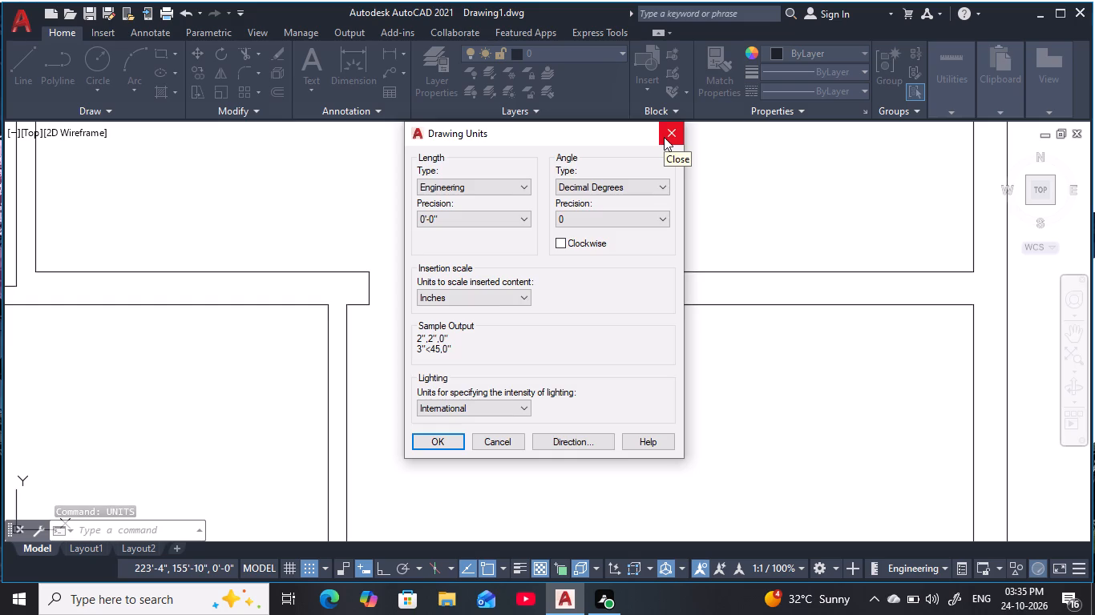
left_click(664, 137)
key("Escape")
key("Escape")
key("Escape")
key("Escape")
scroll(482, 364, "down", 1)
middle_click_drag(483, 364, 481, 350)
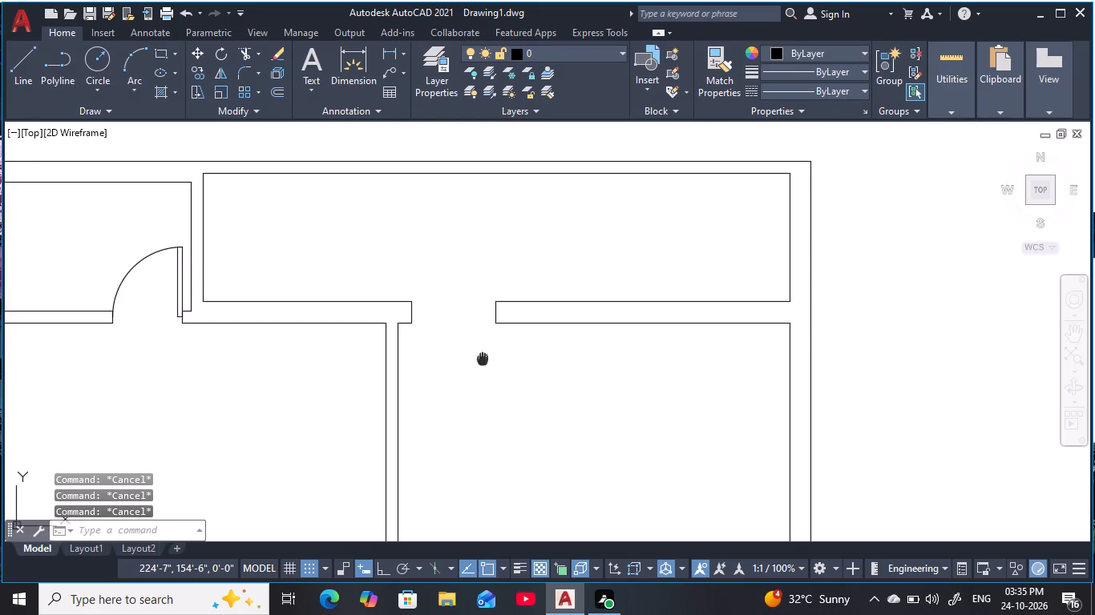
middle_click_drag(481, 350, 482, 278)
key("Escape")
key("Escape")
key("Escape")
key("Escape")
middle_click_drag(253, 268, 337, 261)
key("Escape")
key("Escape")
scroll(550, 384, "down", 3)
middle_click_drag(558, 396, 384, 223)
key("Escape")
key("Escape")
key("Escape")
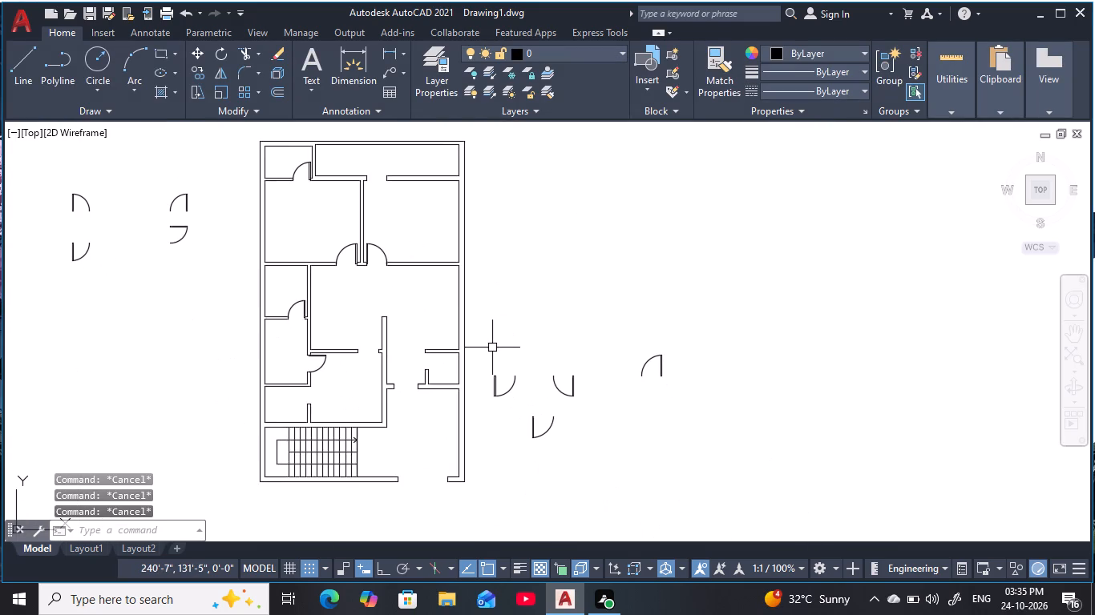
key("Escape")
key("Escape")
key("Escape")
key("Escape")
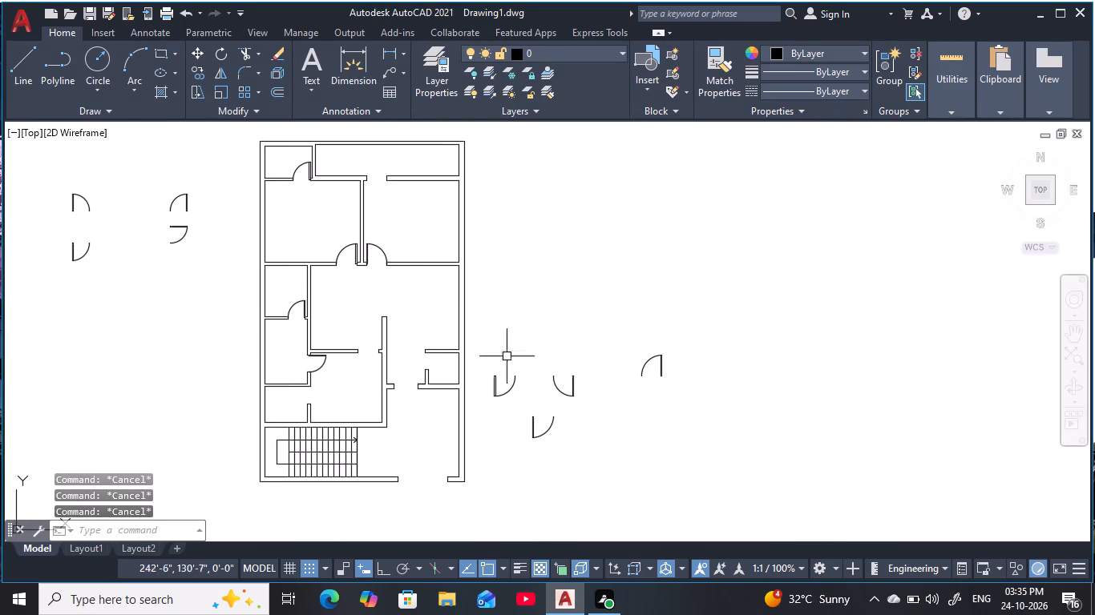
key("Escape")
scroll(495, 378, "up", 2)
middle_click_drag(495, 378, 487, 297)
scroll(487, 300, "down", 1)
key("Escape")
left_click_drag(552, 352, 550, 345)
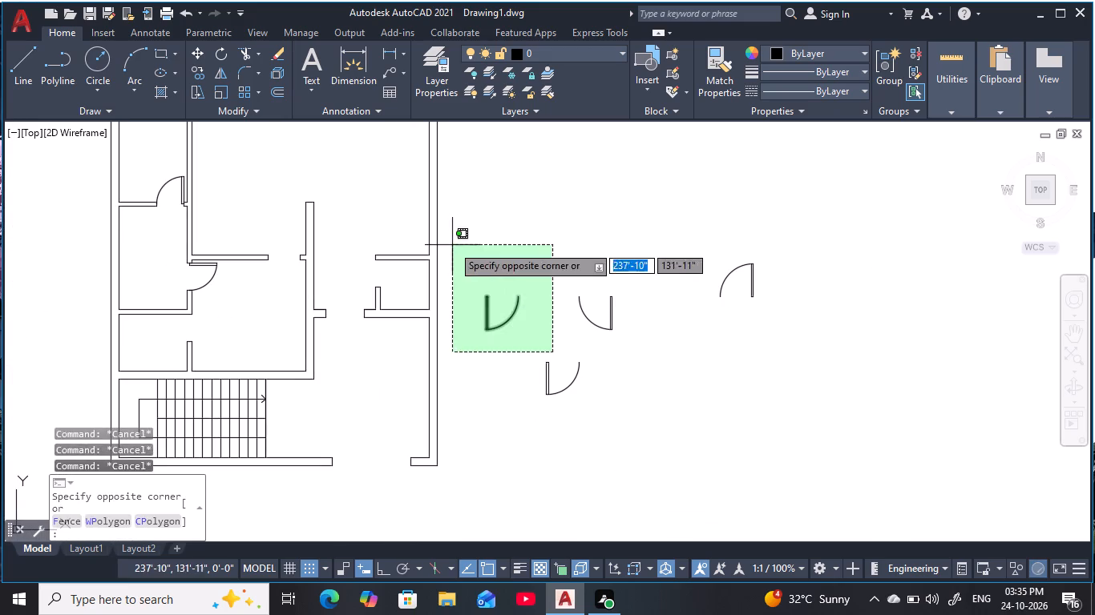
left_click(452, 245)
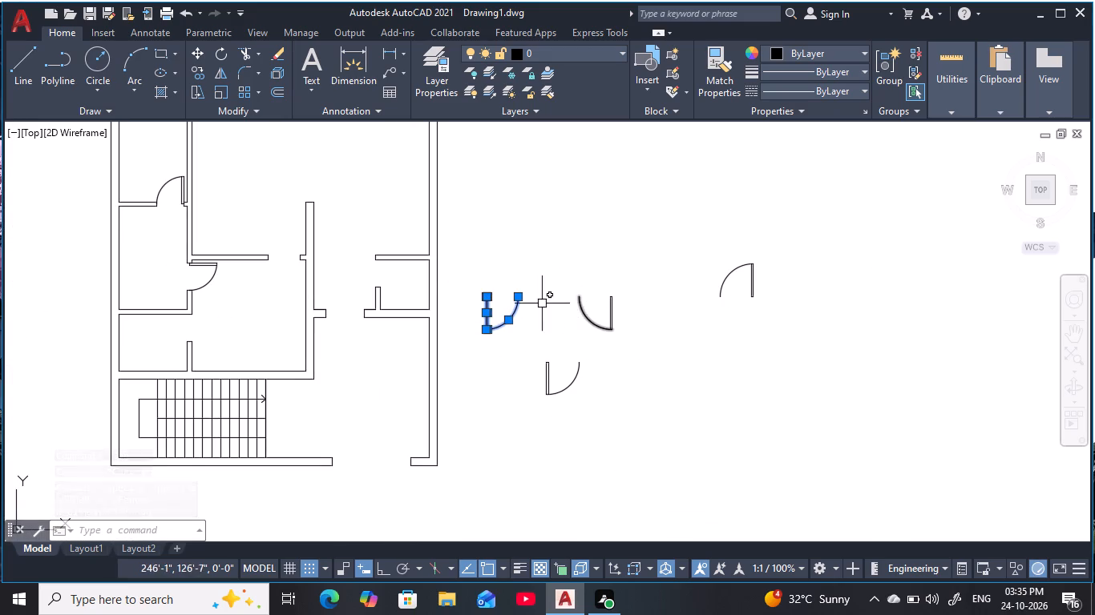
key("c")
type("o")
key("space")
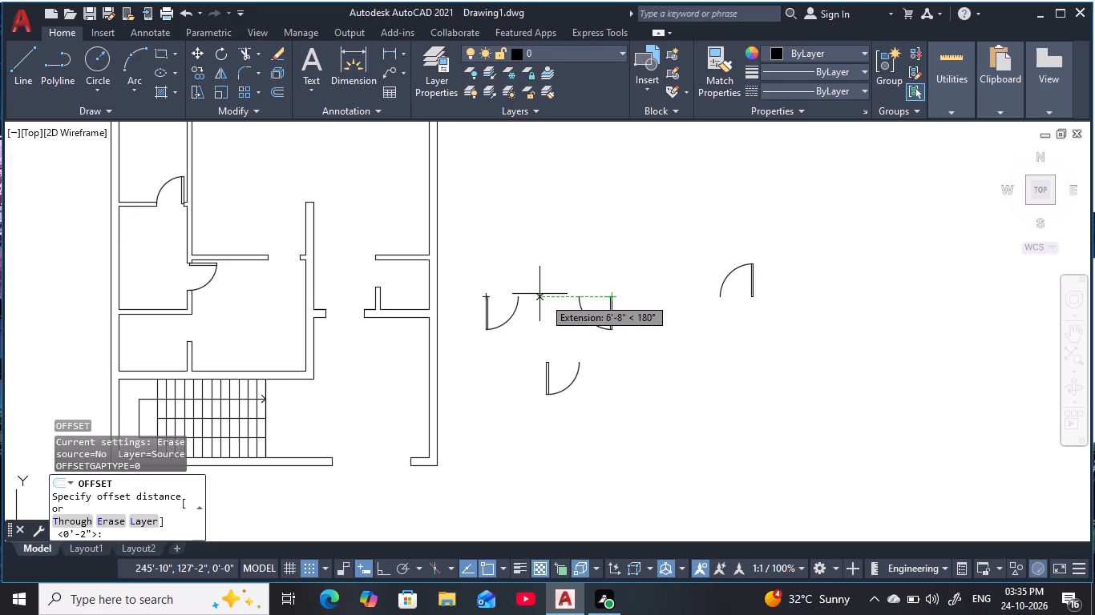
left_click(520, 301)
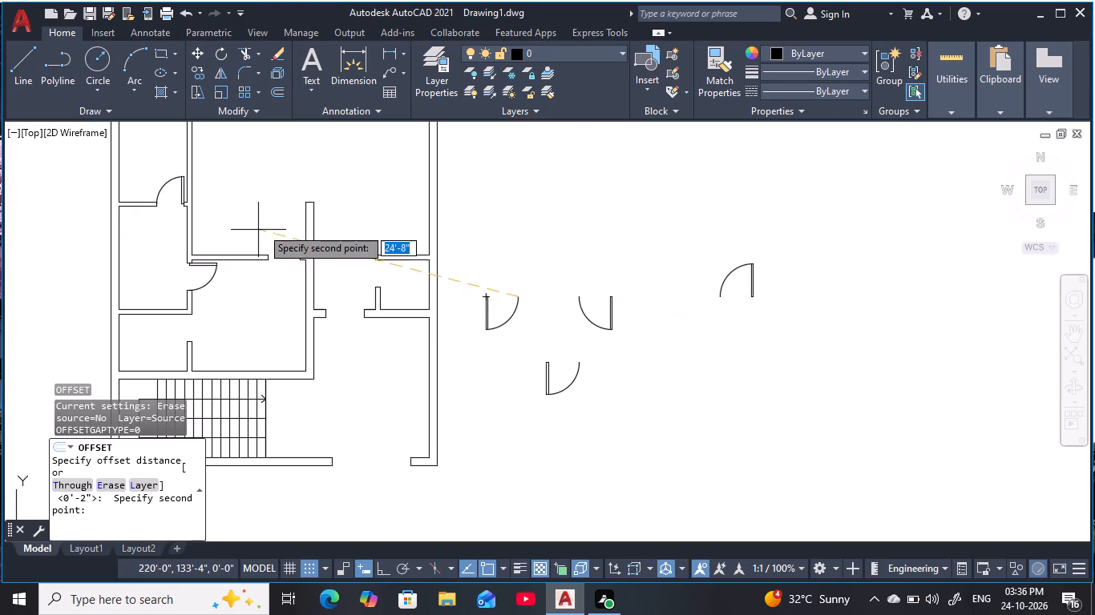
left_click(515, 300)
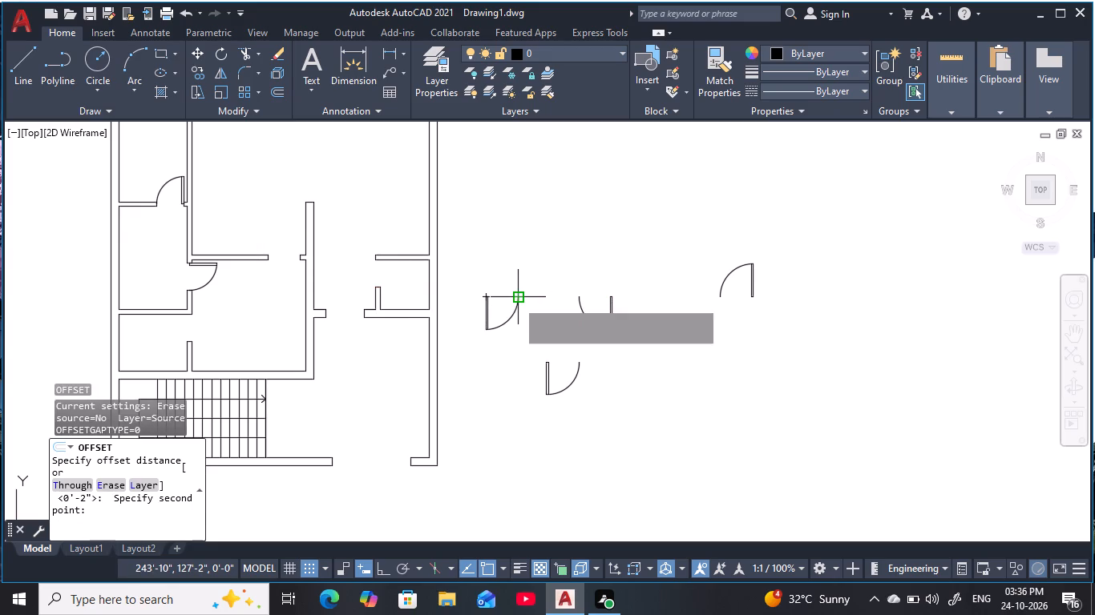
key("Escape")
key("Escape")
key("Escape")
With grid snap off, copy the 3' door symbol nearest the plan by its arc end into the opening in the upper right room's top wall.
left_click(537, 328)
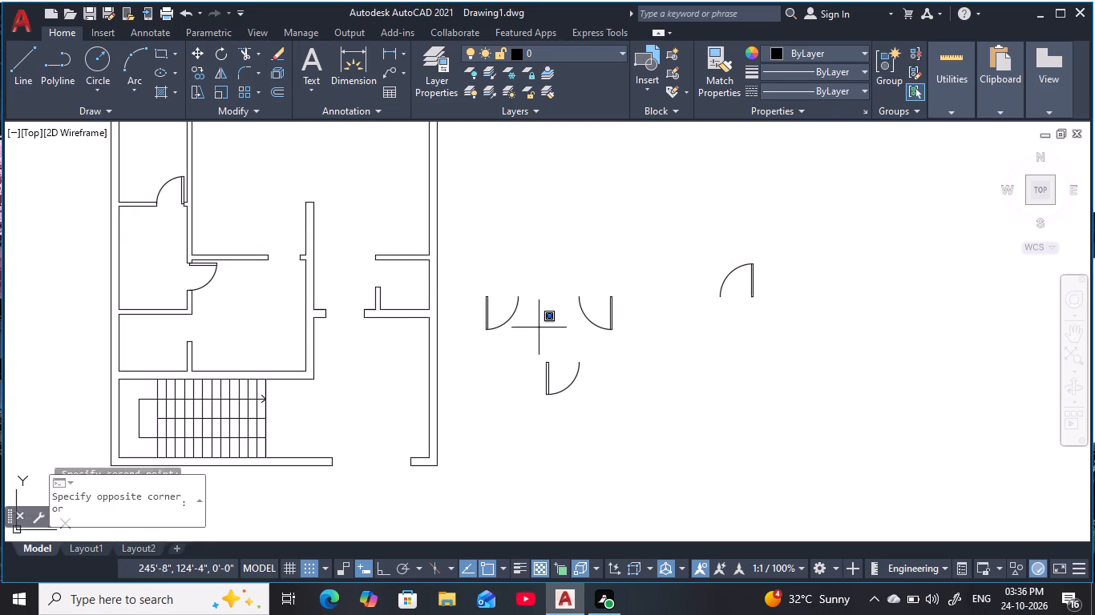
left_click(466, 289)
type("co")
key("space")
left_click(520, 299)
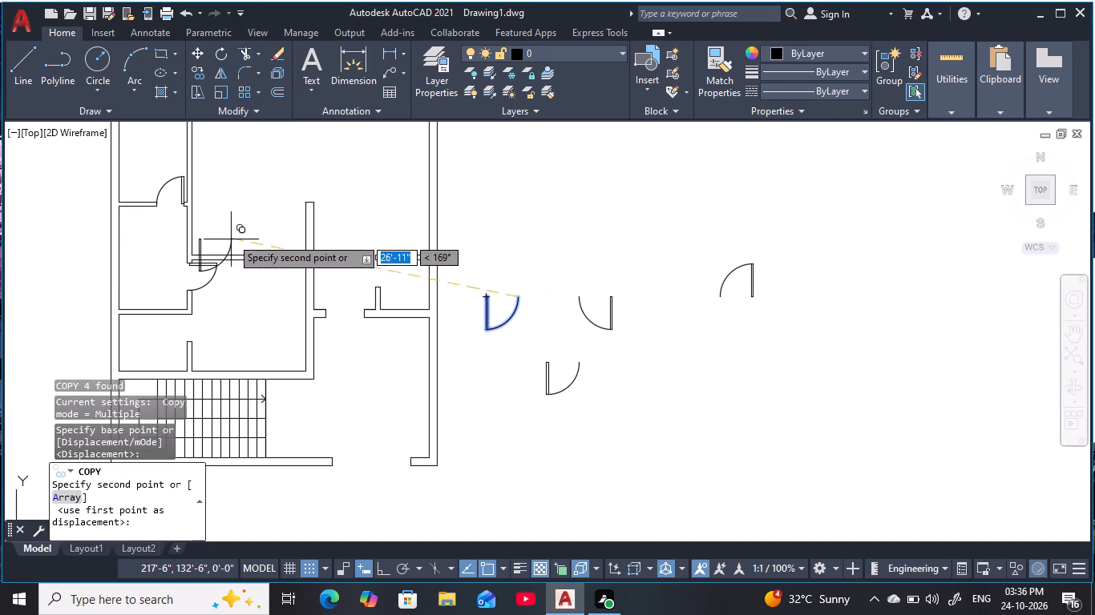
scroll(359, 317, "up", 4)
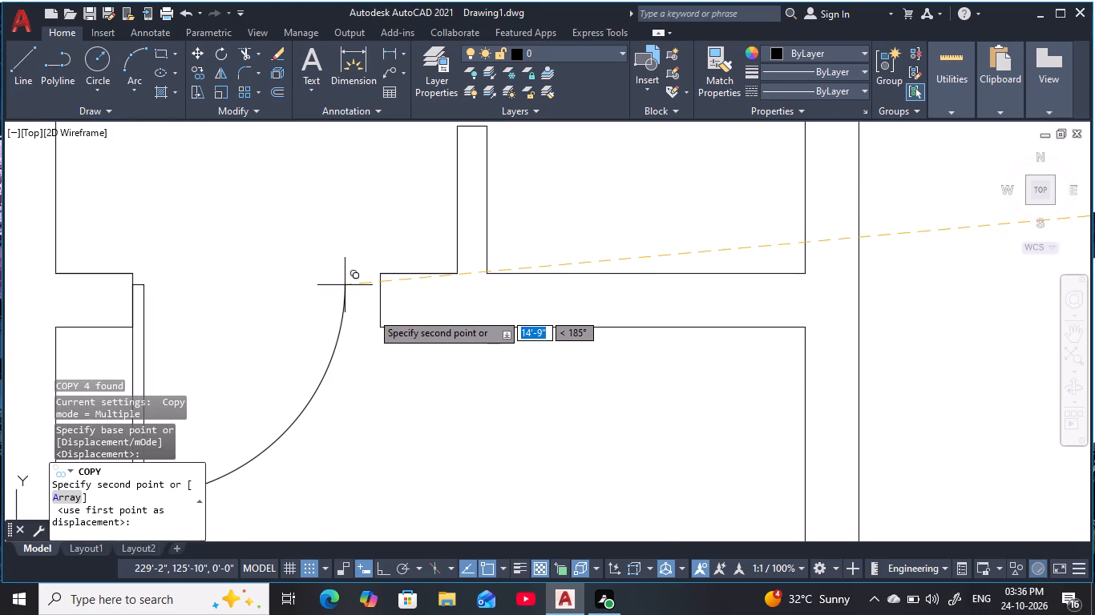
left_click(310, 569)
middle_click_drag(281, 290, 406, 412)
scroll(415, 390, "down", 3)
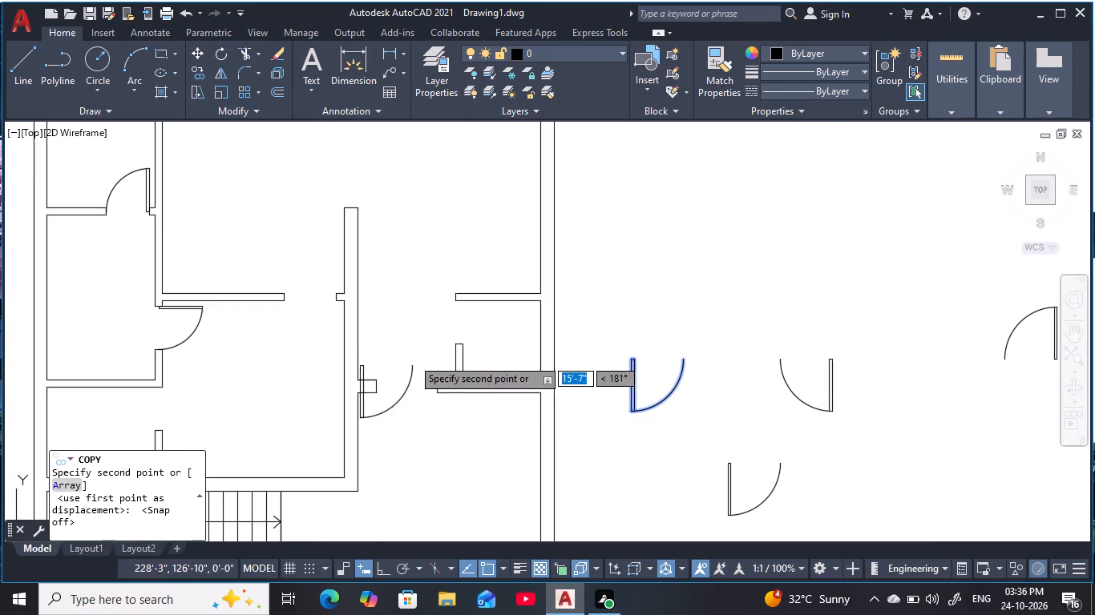
middle_click_drag(404, 337, 414, 481)
middle_click_drag(377, 244, 391, 426)
middle_click_drag(371, 207, 397, 319)
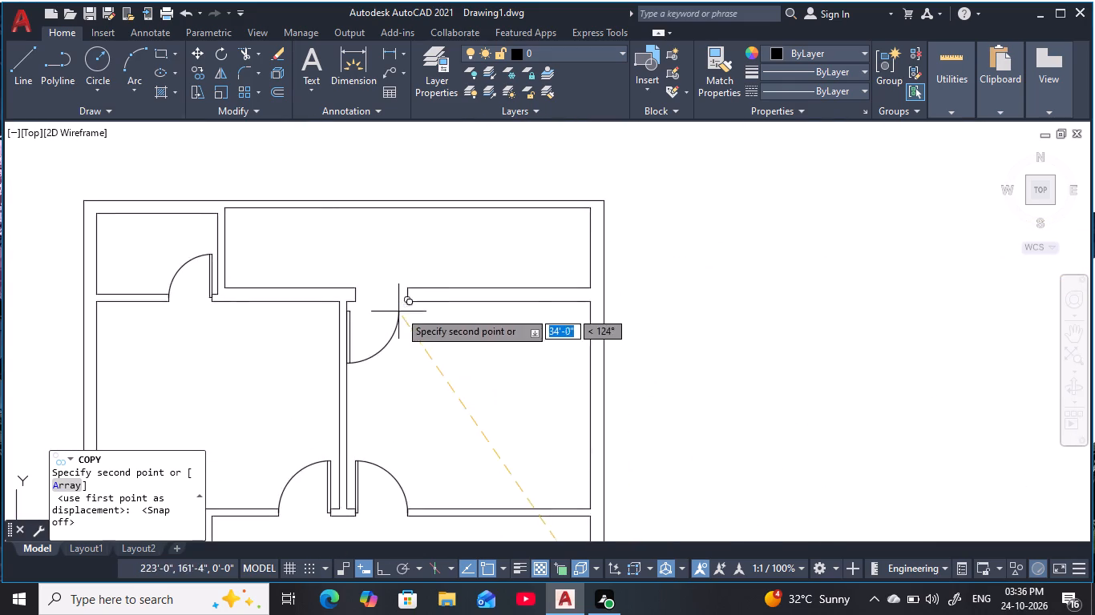
scroll(399, 303, "up", 3)
left_click(423, 271)
key("Escape")
scroll(424, 287, "down", 3)
key("Escape")
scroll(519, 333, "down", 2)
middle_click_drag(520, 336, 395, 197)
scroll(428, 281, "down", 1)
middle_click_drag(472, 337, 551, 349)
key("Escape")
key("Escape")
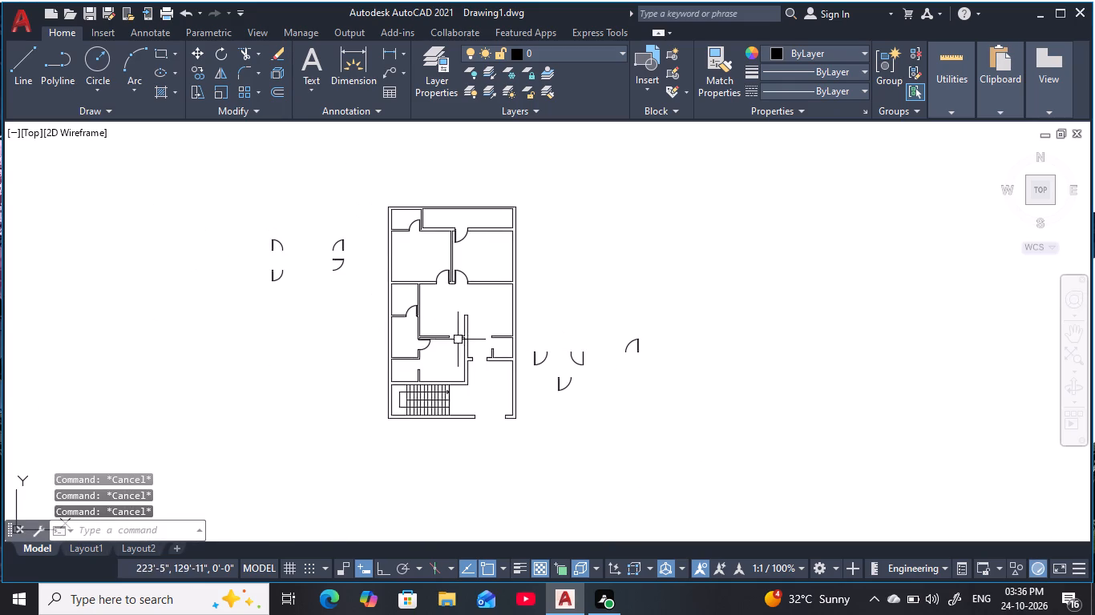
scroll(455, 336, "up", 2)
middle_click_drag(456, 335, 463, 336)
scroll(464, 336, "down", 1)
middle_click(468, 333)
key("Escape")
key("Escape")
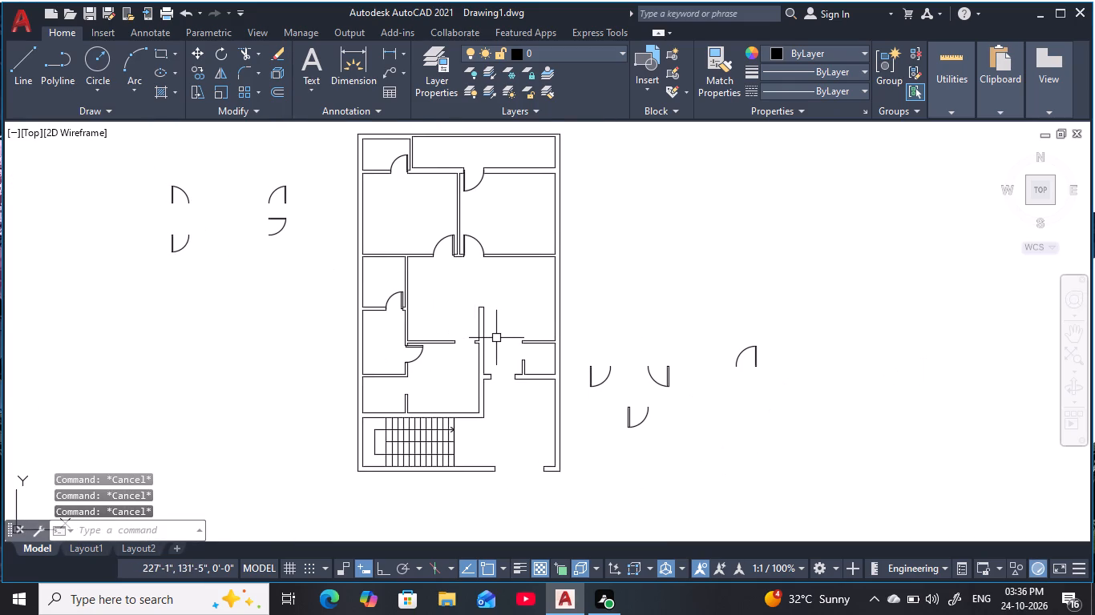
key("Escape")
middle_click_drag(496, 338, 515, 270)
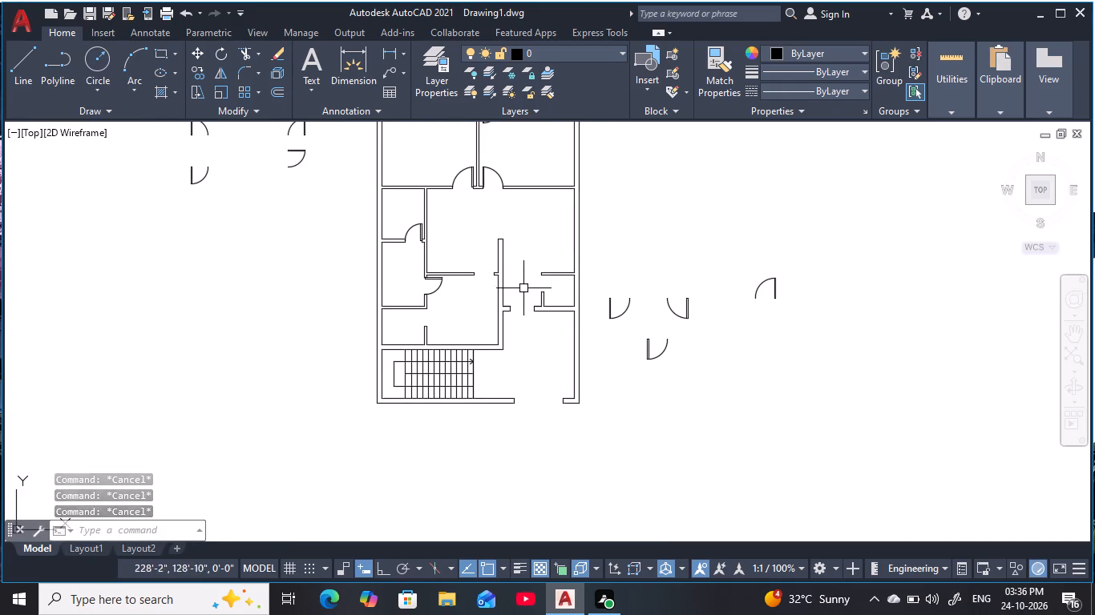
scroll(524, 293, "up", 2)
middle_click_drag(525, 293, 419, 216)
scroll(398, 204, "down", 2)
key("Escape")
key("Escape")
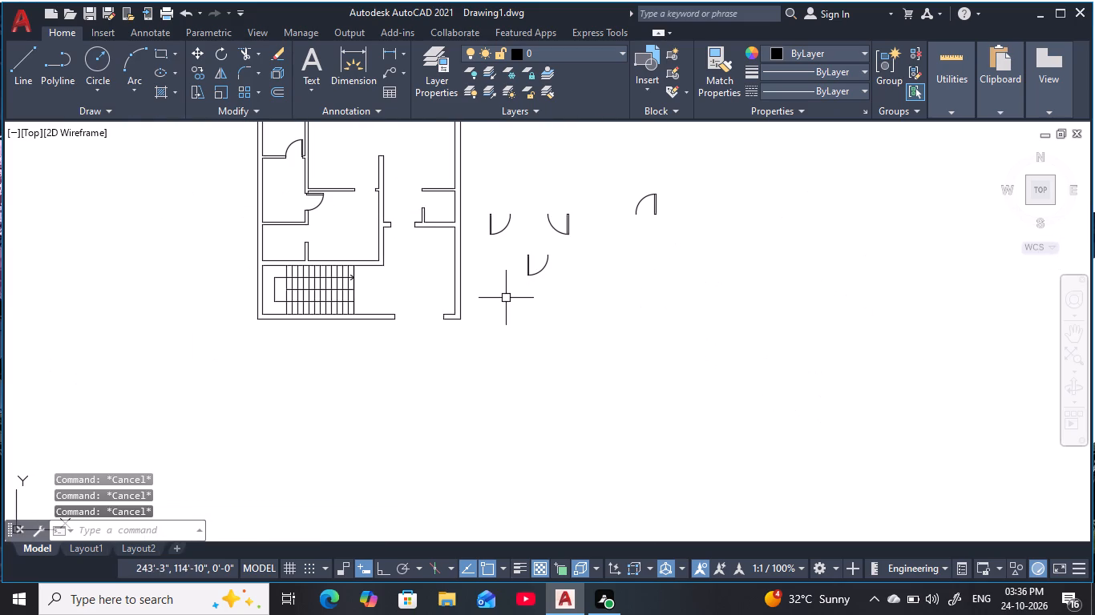
Draw a circle of 1'9" radius in the empty area below the loose 3' door symbols.
type("c")
key("space")
left_click(568, 336)
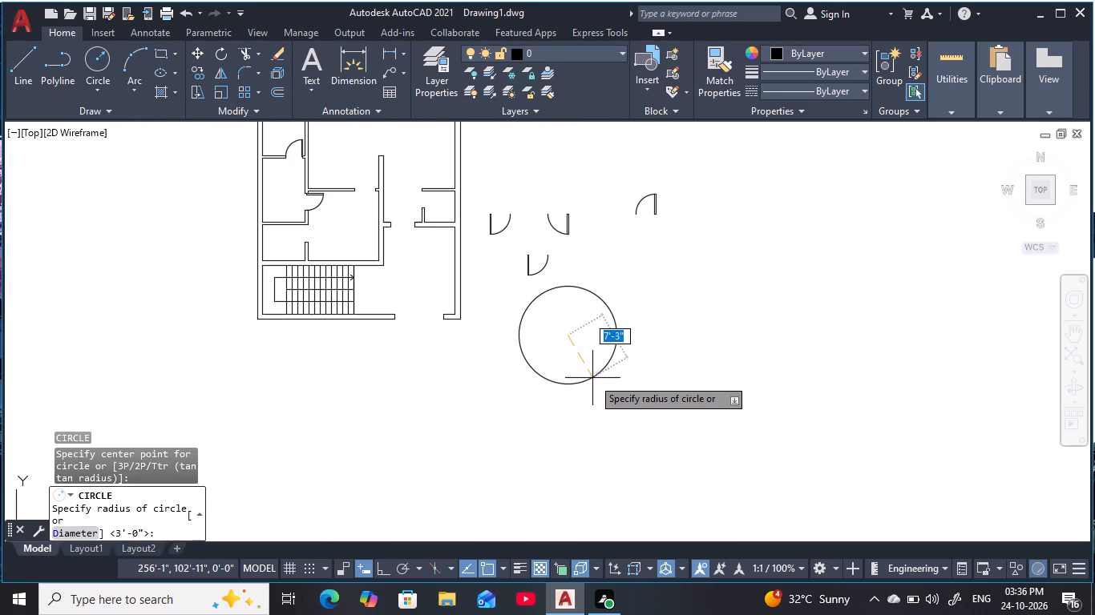
key("1")
type("'9")
key("space")
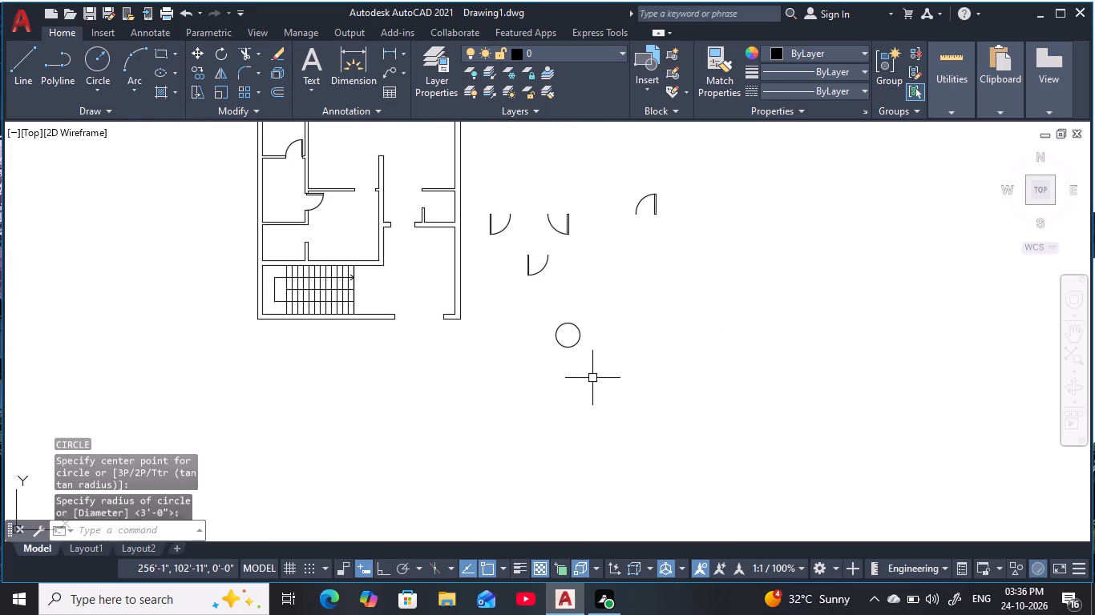
key("Escape")
key("Escape")
key("Escape")
Draw connected lines from the circle's top quadrant to its centre and on to its right quadrant.
type("l")
key("space")
scroll(570, 333, "up", 2)
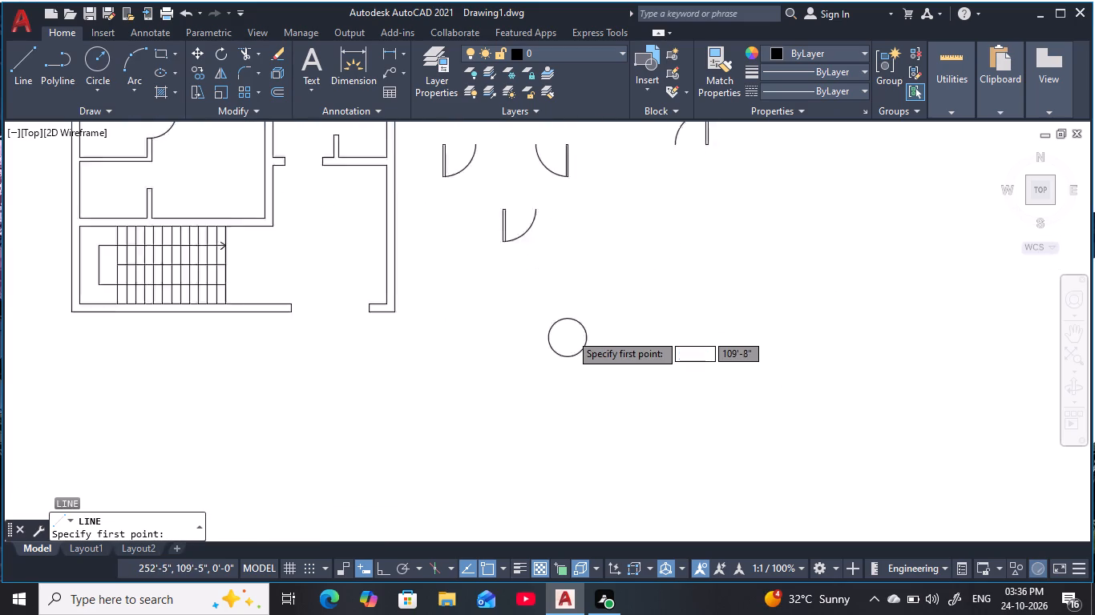
left_click(564, 312)
left_click(564, 347)
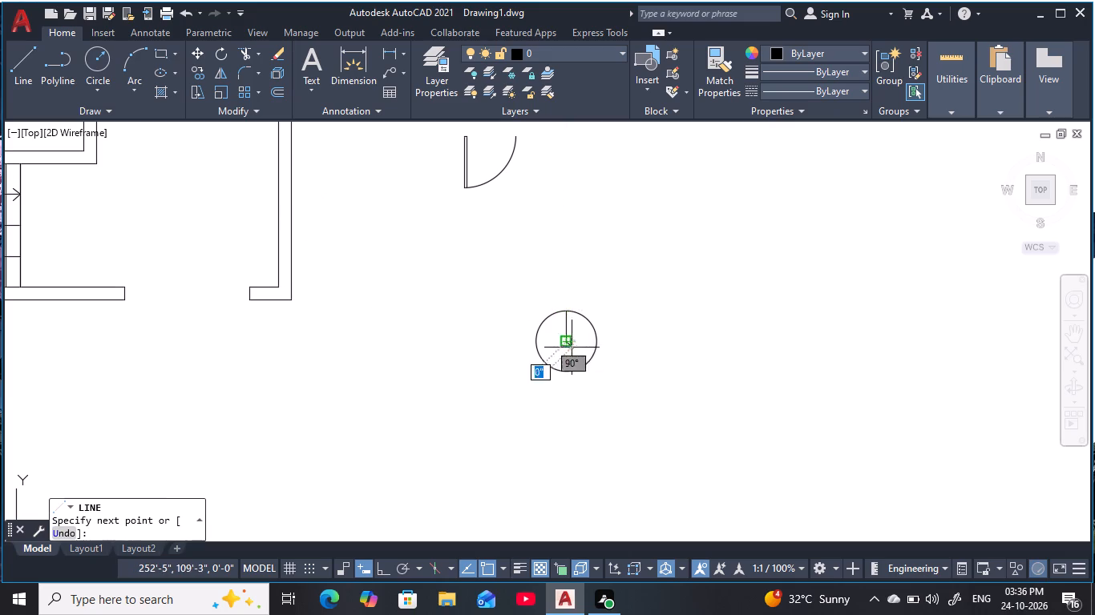
left_click(595, 344)
key("Escape")
key("Escape")
key("Escape")
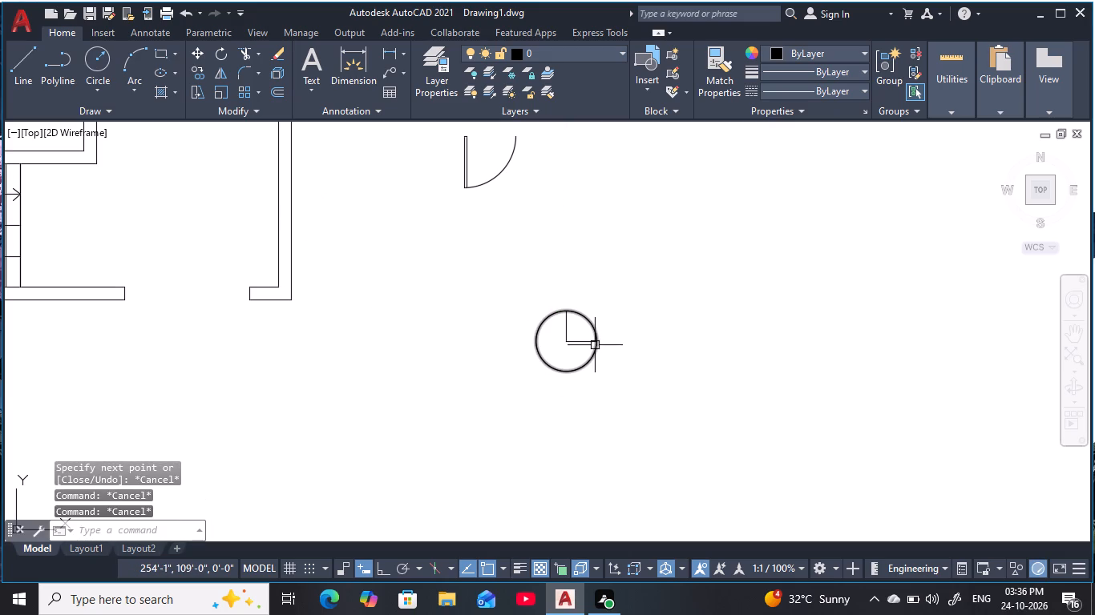
Offset the vertical radius line 2" to the right to form the door leaf.
type("o 2")
key("space")
left_click(567, 331)
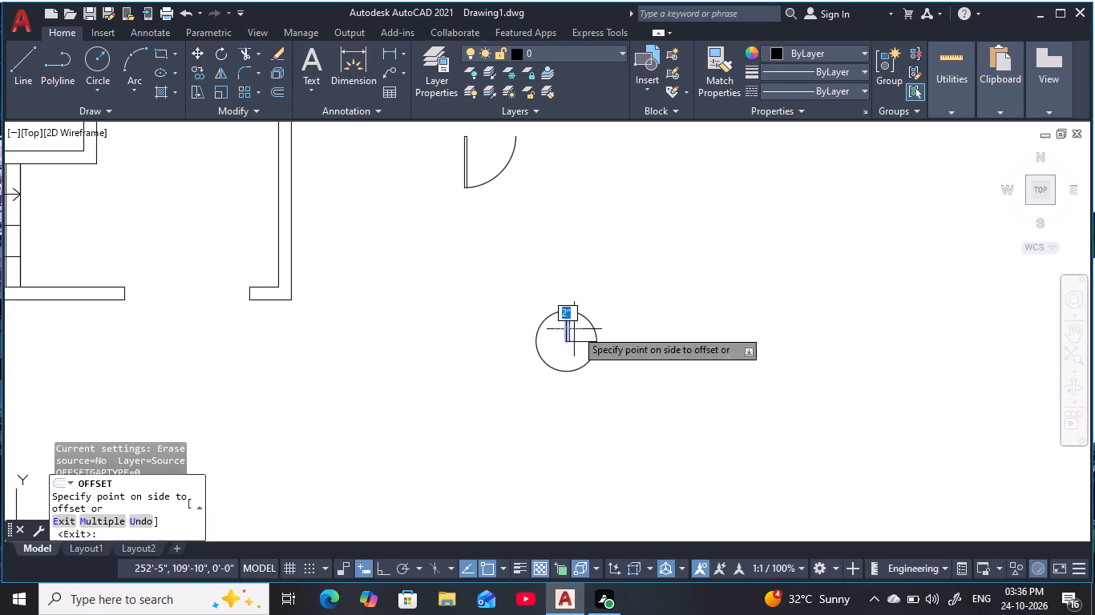
left_click(665, 296)
key("Escape")
key("Escape")
key("Escape")
key("Escape")
key("Escape")
key("Escape")
key("Escape")
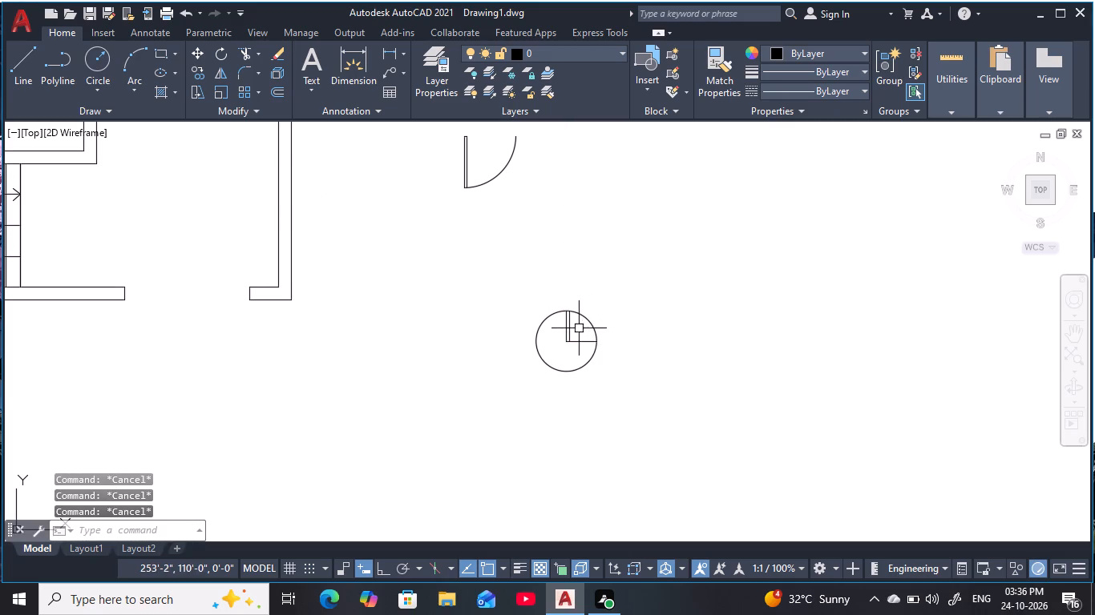
key("Escape")
key("Escape")
key("Escape")
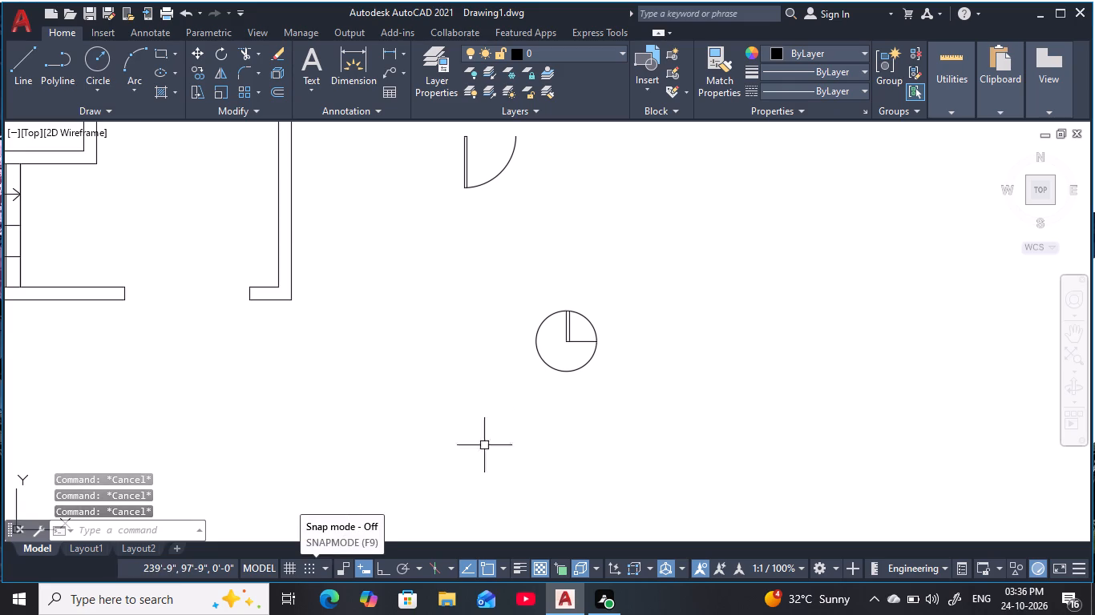
key("Escape")
key("Escape")
key("Escape")
Trim the circle to its upper right quarter arc and remove the horizontal radius line beyond the door leaf.
scroll(579, 321, "up", 2)
middle_click_drag(578, 318, 548, 265)
key("Escape")
key("t")
type("r")
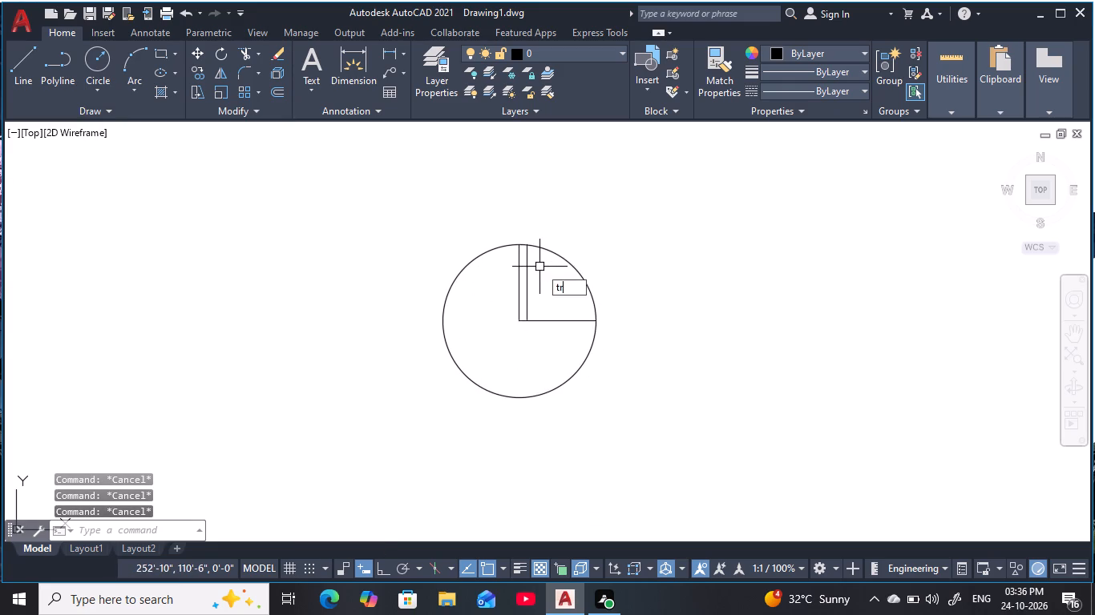
key("space")
key("space")
left_click_drag(436, 243, 441, 254)
left_click(575, 428)
key("Escape")
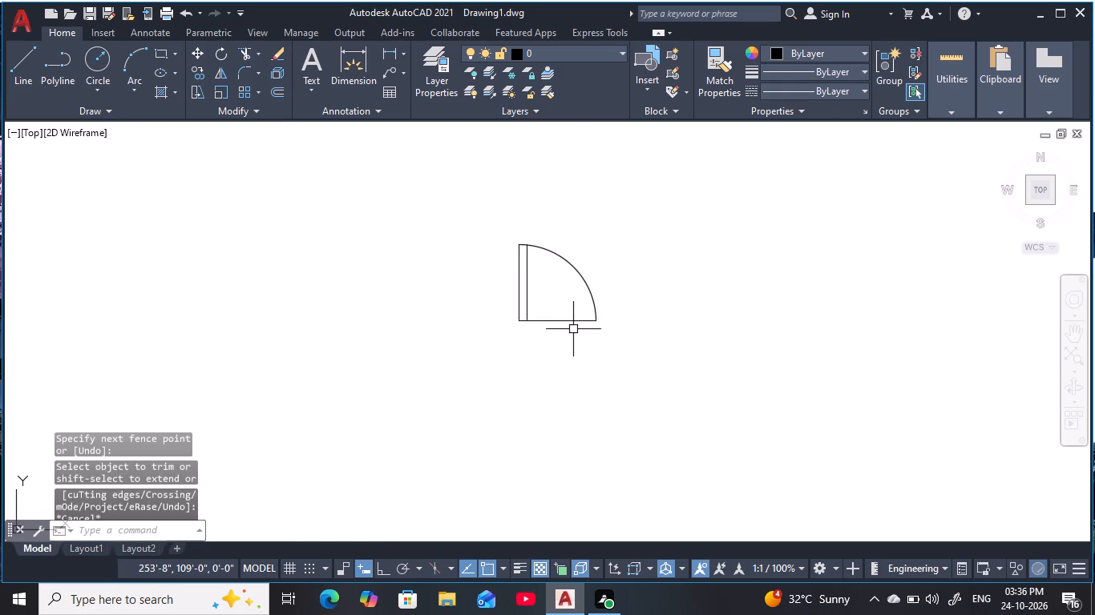
key("space")
left_click(569, 346)
left_click(560, 305)
key("Escape")
key("Escape")
key("Escape")
Mirror the 1'9" door leaf and arc about a vertical line through the arc end, keeping the source.
left_click(669, 339)
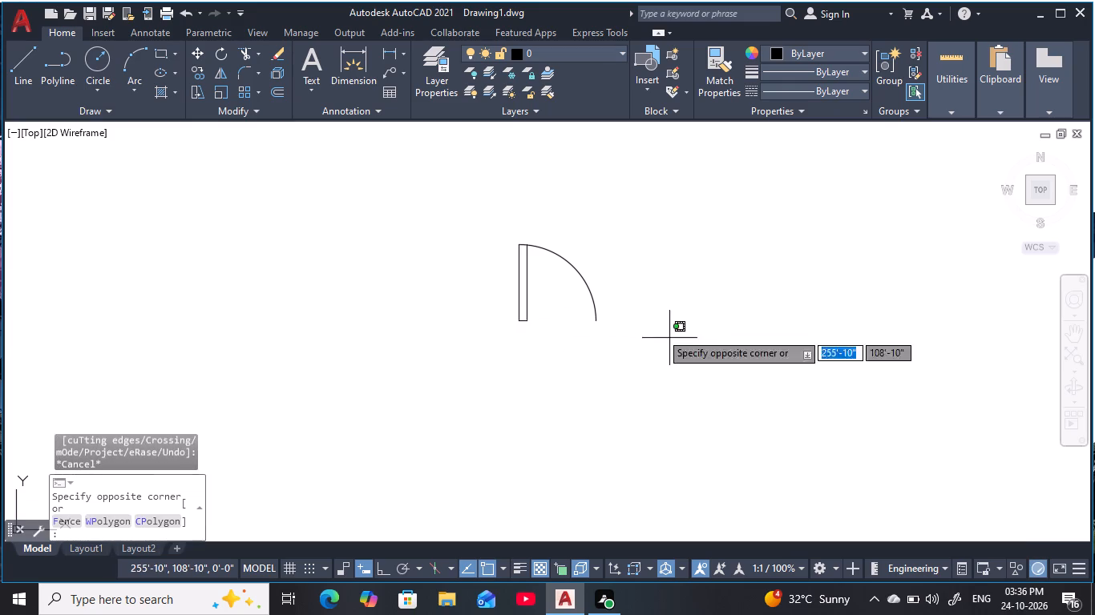
left_click(479, 232)
type("mi")
key("space")
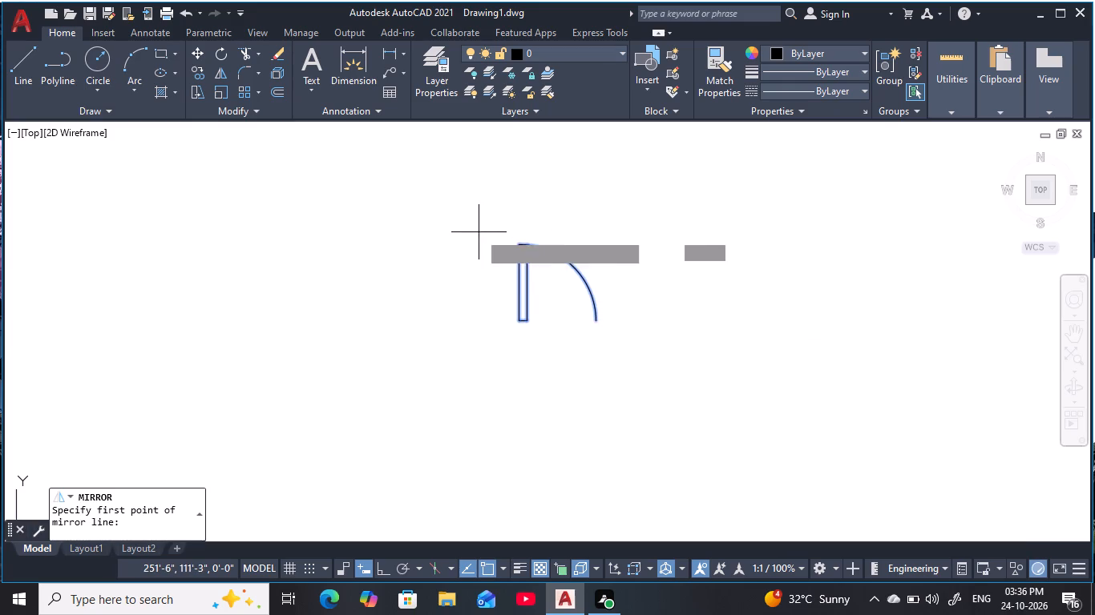
left_click(600, 318)
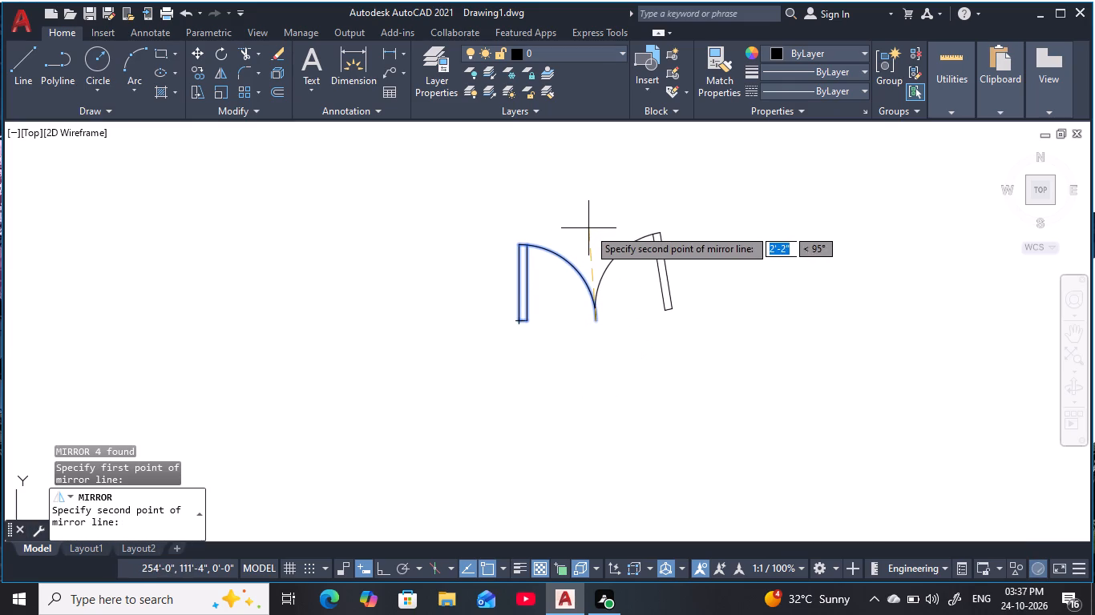
key("F8")
left_click(588, 228)
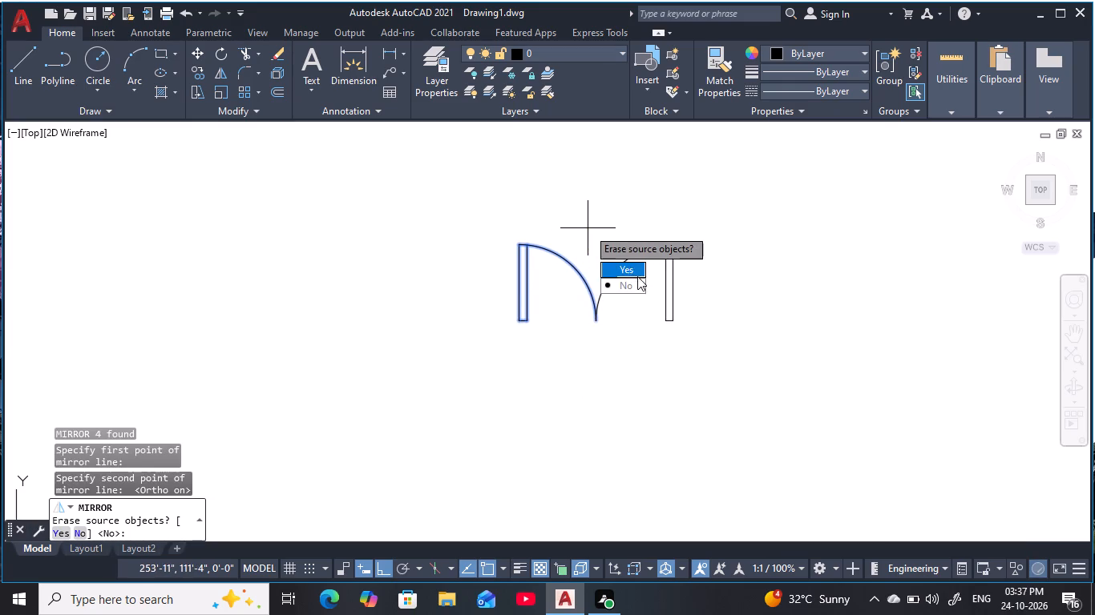
key("space")
key("Escape")
key("Escape")
key("Escape")
Move the double door by its lower left leaf corner to the left jamb's midpoint in the wall opening above the entrance area.
left_click_drag(789, 372, 778, 360)
left_click(438, 217)
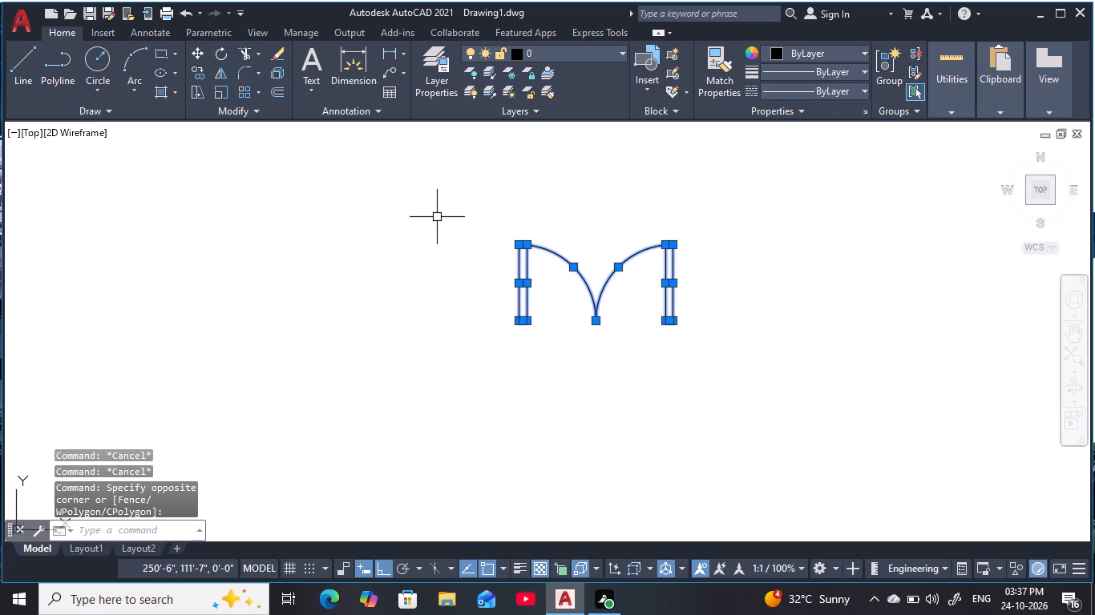
type("m")
key("space")
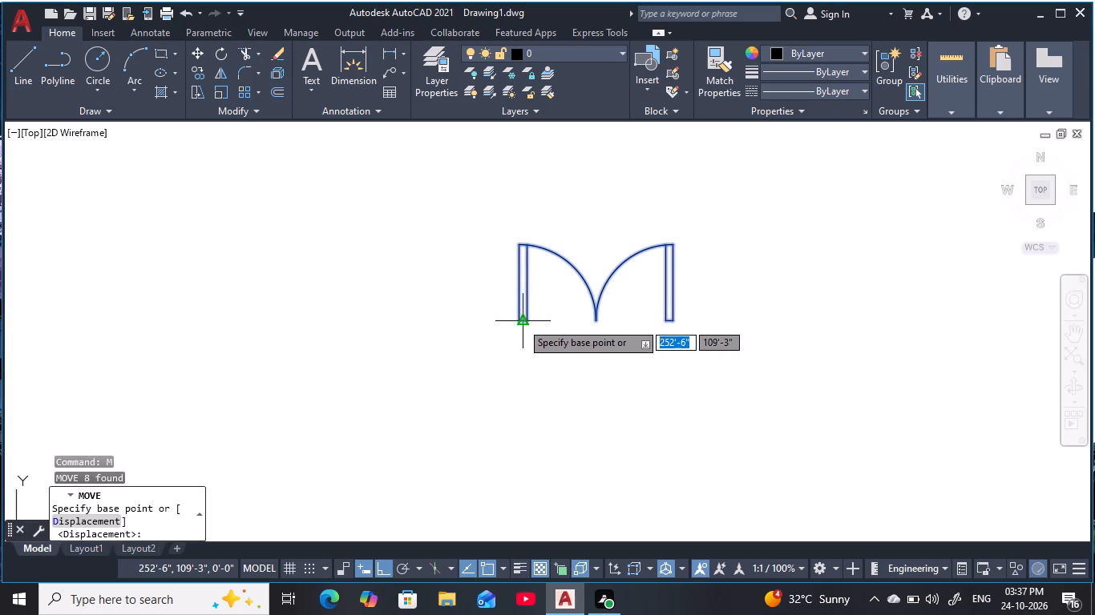
left_click(515, 324)
middle_click_drag(226, 235, 585, 320)
scroll(587, 320, "down", 3)
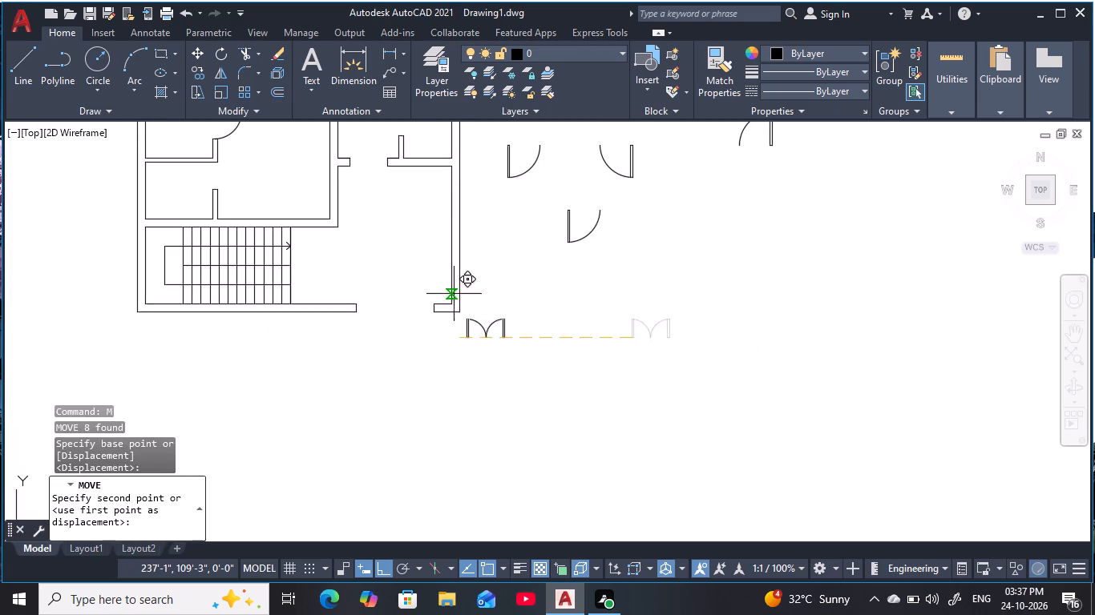
middle_click_drag(405, 273, 416, 338)
key("F8")
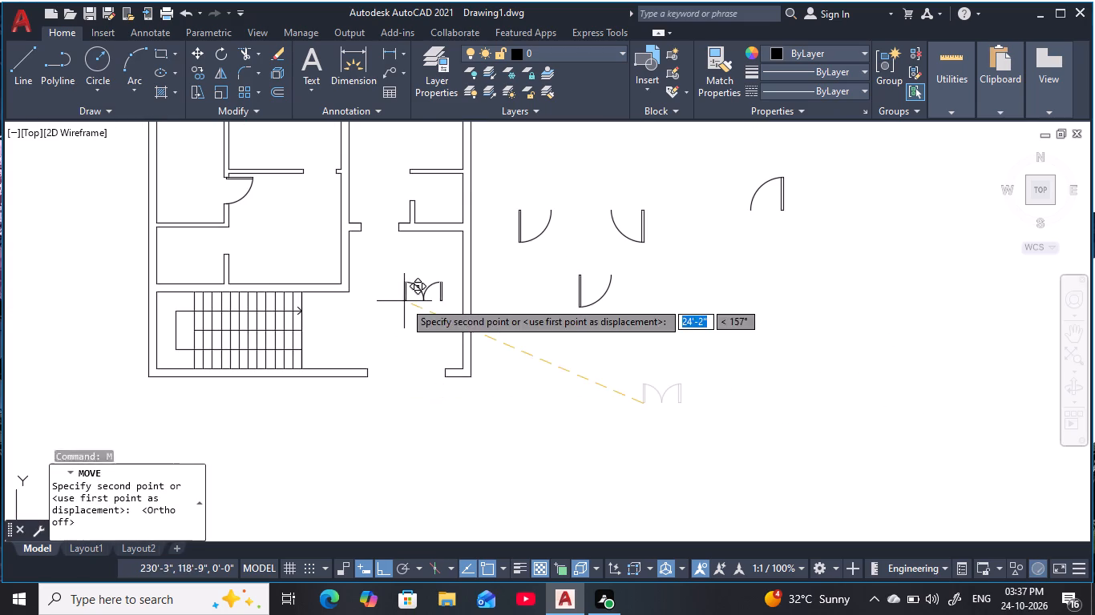
scroll(368, 228, "up", 3)
middle_click_drag(373, 243, 378, 251)
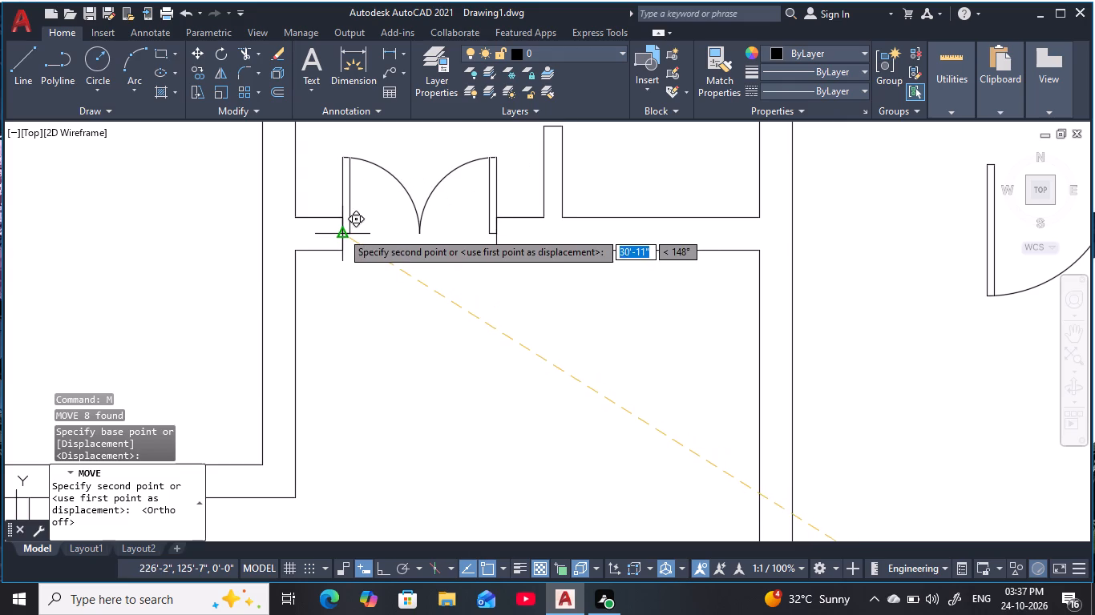
left_click(341, 231)
key("Escape")
key("Escape")
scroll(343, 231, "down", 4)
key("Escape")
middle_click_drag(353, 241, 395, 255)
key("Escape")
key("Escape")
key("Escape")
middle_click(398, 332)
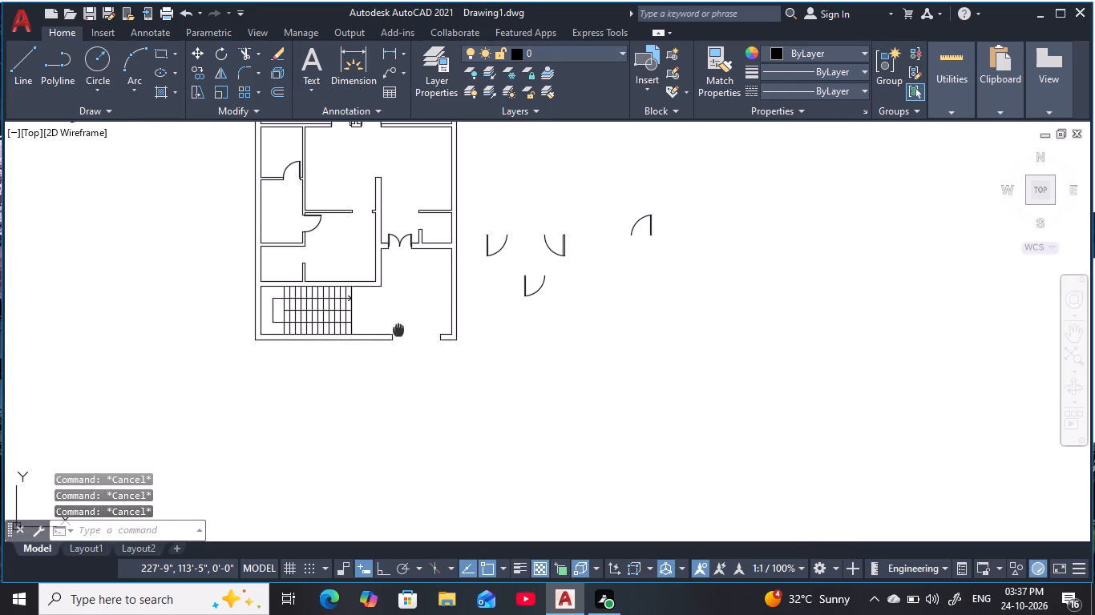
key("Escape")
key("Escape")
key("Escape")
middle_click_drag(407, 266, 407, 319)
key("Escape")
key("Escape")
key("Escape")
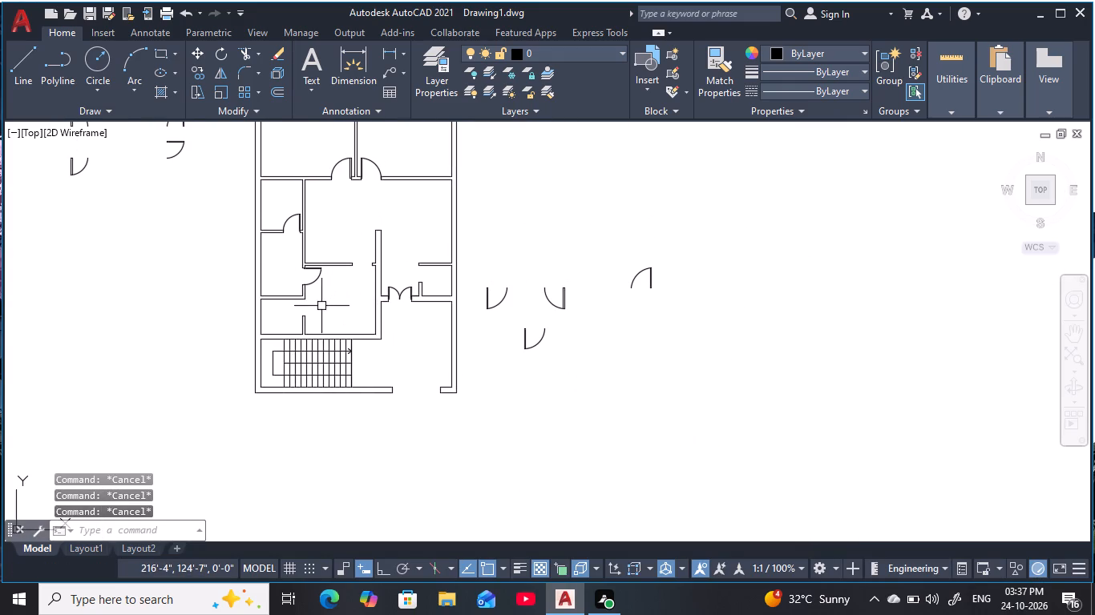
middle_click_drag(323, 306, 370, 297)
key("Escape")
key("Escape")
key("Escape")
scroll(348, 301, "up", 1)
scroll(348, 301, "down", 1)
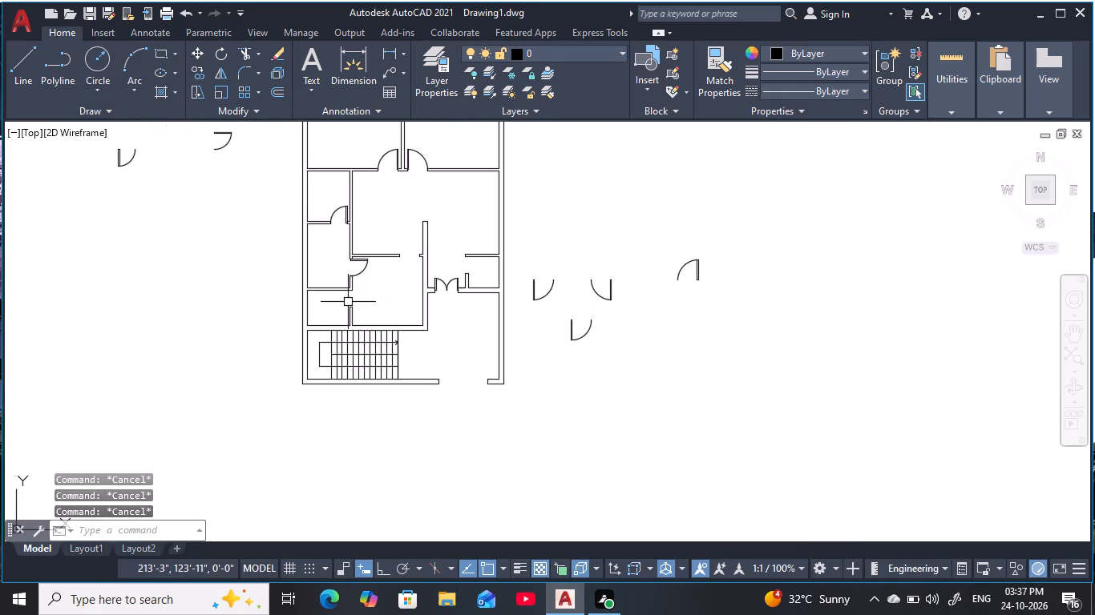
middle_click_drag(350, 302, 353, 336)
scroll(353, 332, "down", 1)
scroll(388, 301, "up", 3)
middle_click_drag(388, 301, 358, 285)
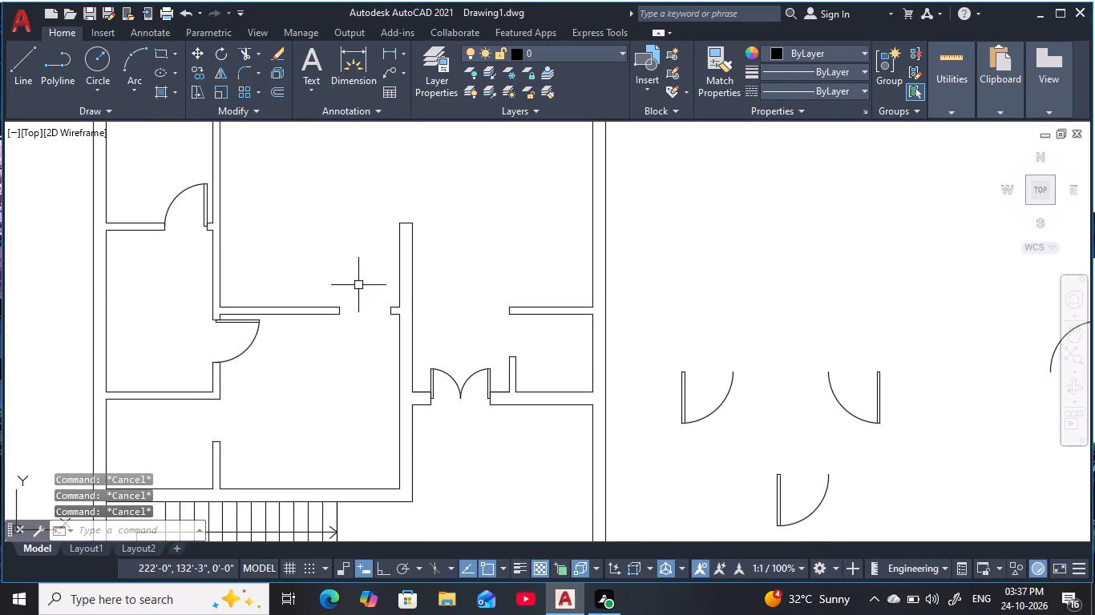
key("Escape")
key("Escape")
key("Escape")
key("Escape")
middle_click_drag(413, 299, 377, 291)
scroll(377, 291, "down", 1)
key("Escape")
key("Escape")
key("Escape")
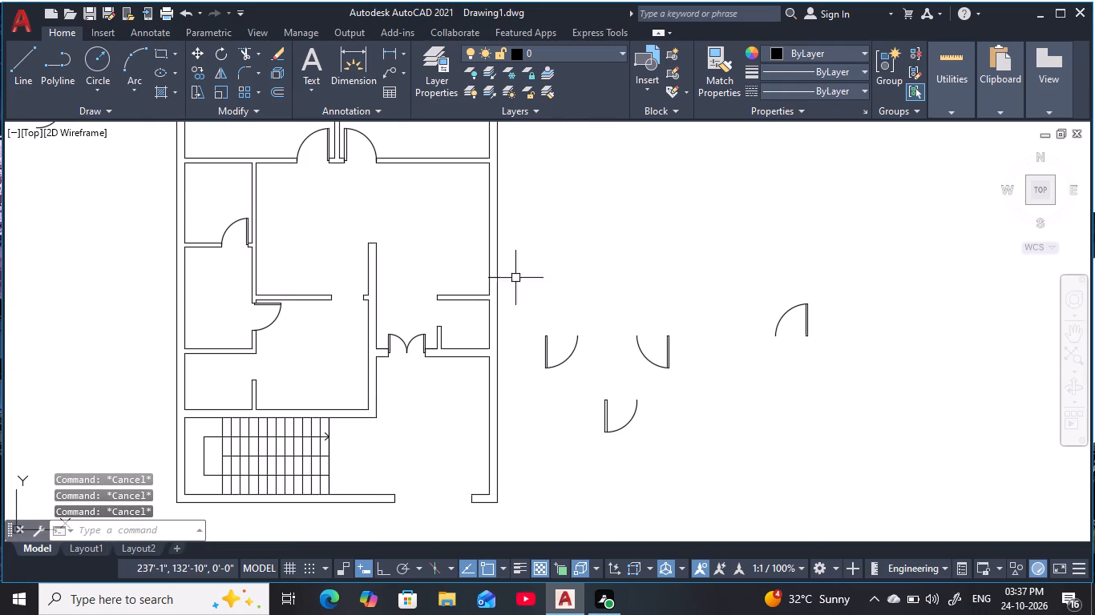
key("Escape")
Move the 3' door with the lower-left arc by its arc end to the left jamb's midpoint in the wall opening below the central hall.
middle_click_drag(674, 327, 604, 328)
left_click(658, 412)
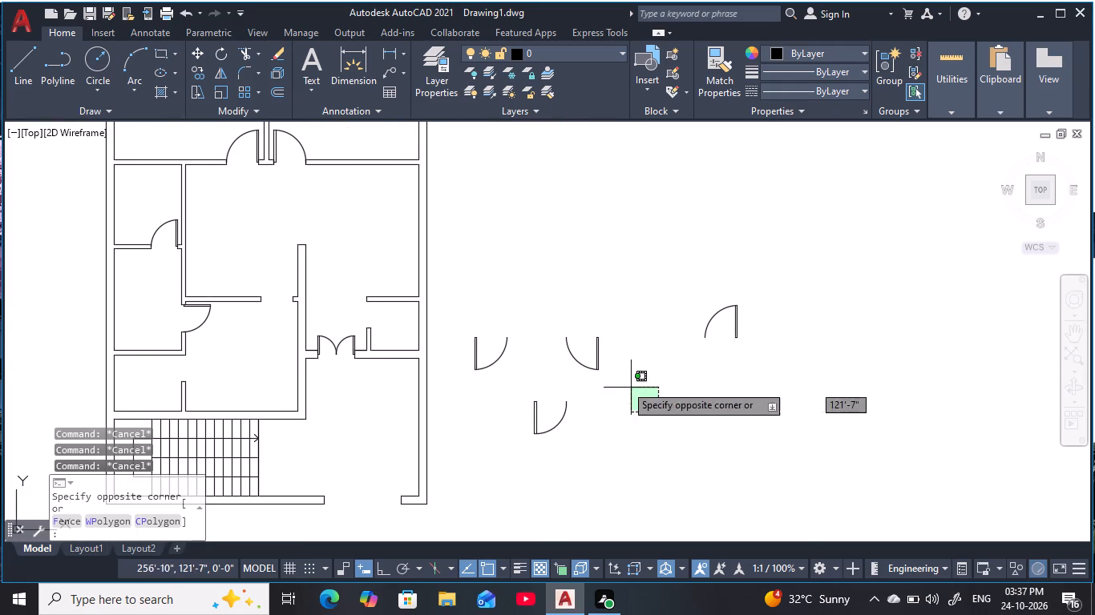
key("Escape")
key("Escape")
left_click_drag(624, 400, 617, 388)
left_click(538, 287)
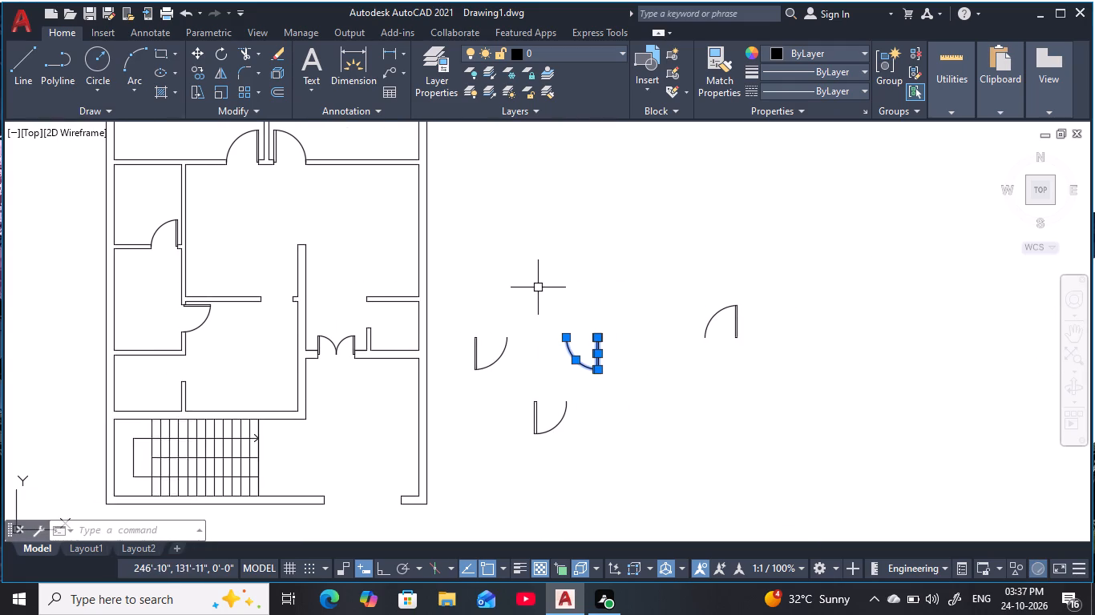
type("m")
key("space")
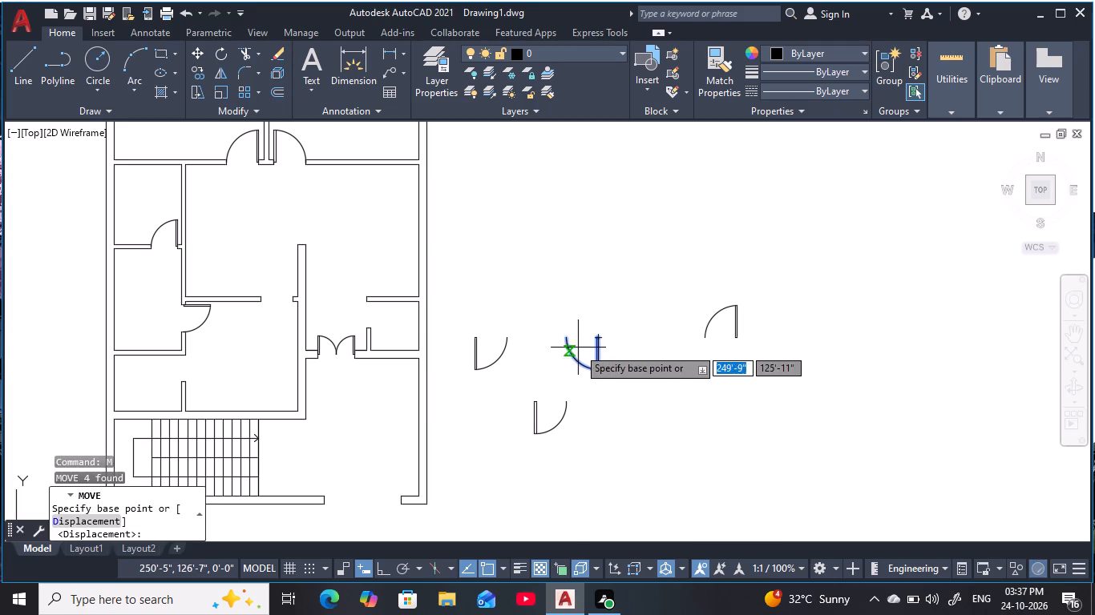
left_click(568, 339)
scroll(265, 303, "up", 2)
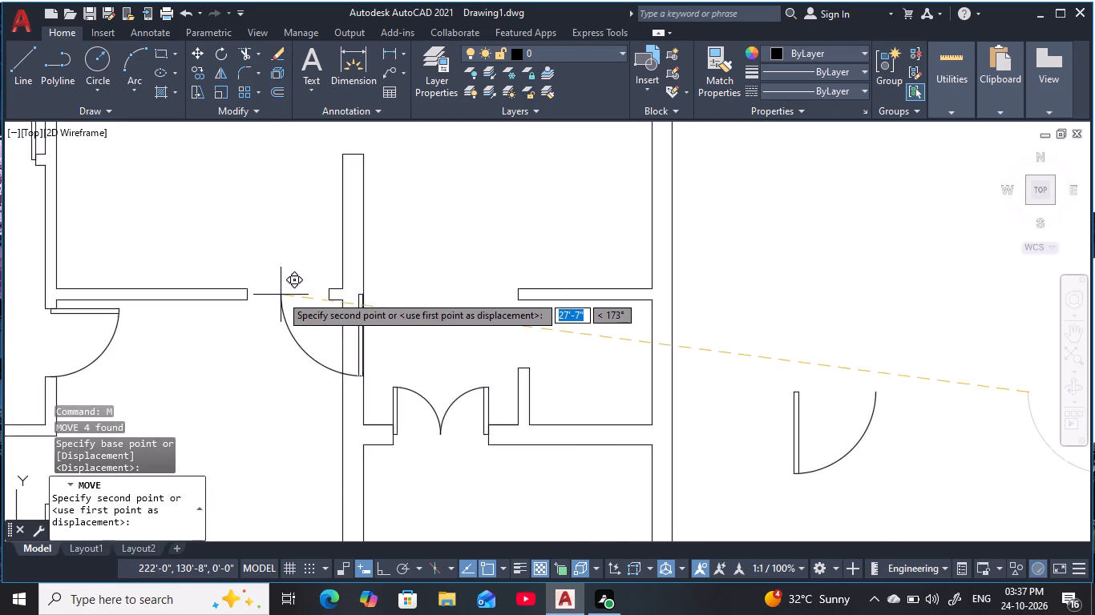
scroll(281, 295, "up", 2)
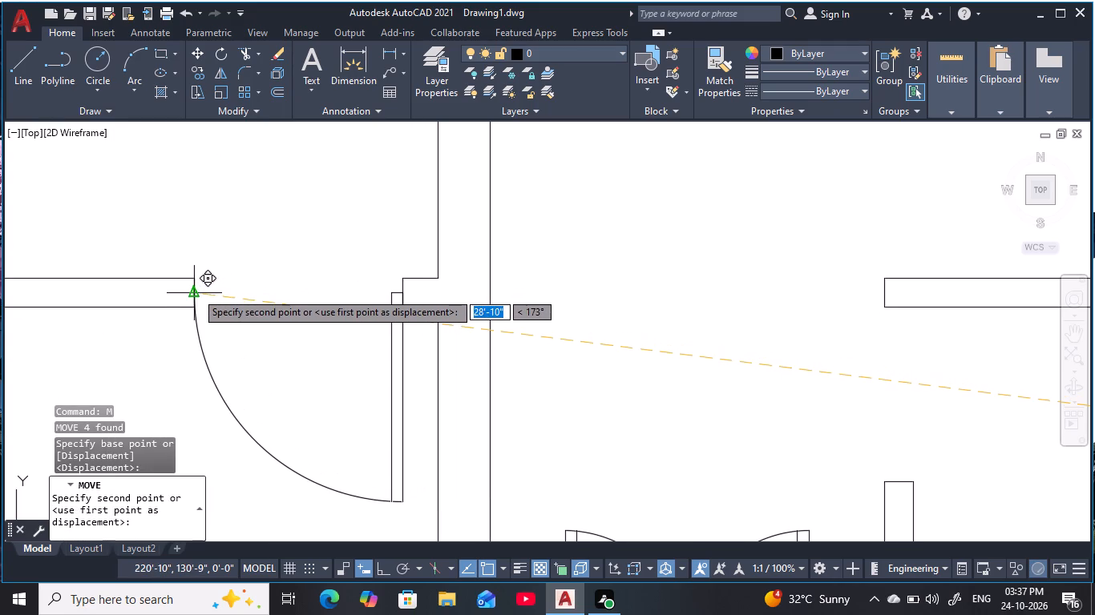
left_click(196, 291)
key("Escape")
key("Escape")
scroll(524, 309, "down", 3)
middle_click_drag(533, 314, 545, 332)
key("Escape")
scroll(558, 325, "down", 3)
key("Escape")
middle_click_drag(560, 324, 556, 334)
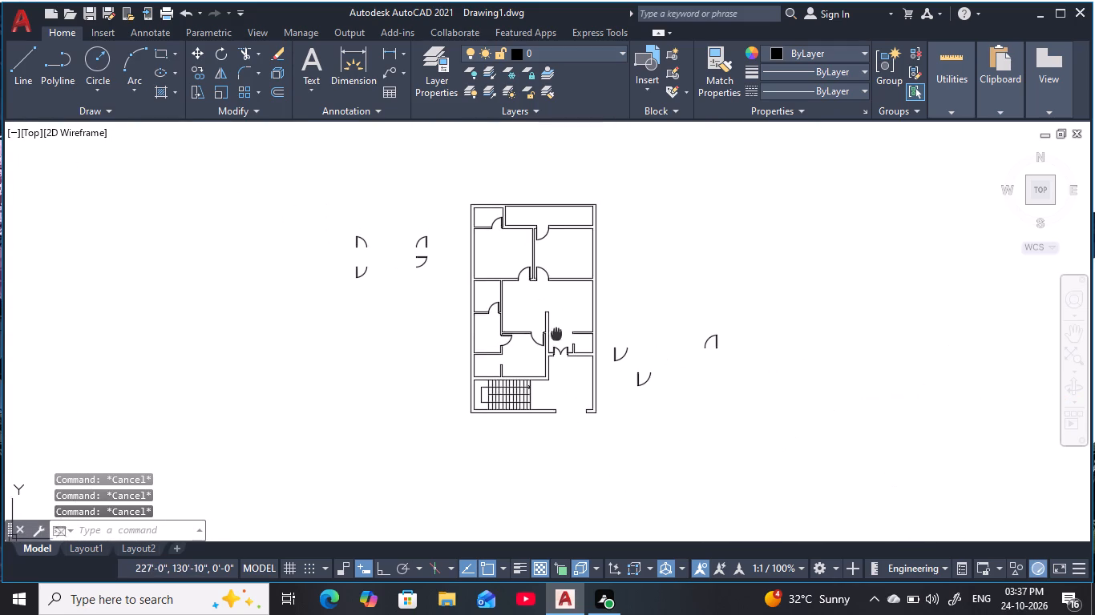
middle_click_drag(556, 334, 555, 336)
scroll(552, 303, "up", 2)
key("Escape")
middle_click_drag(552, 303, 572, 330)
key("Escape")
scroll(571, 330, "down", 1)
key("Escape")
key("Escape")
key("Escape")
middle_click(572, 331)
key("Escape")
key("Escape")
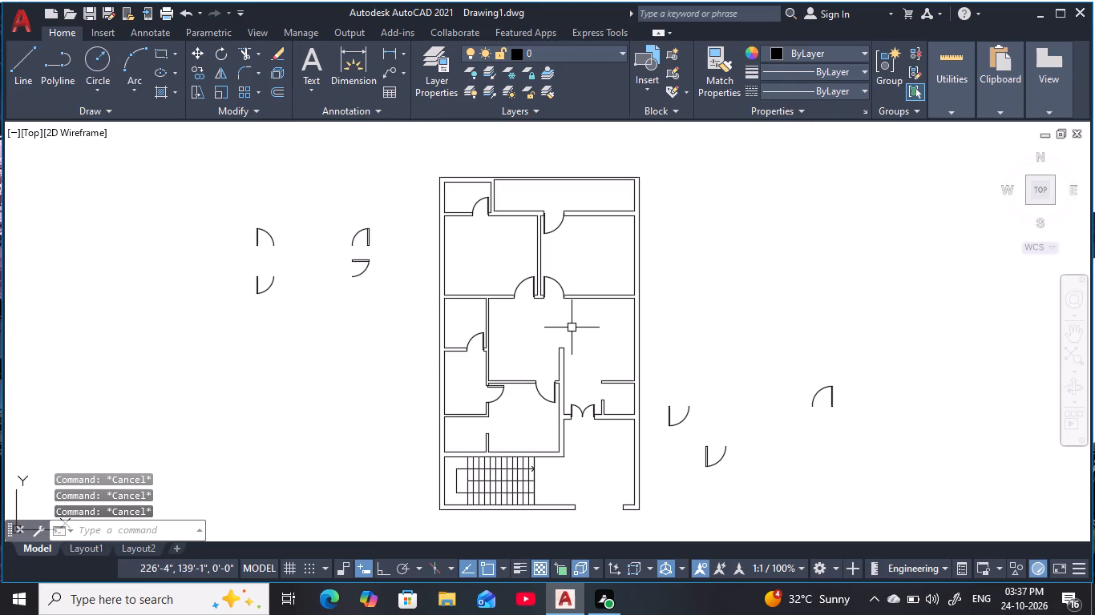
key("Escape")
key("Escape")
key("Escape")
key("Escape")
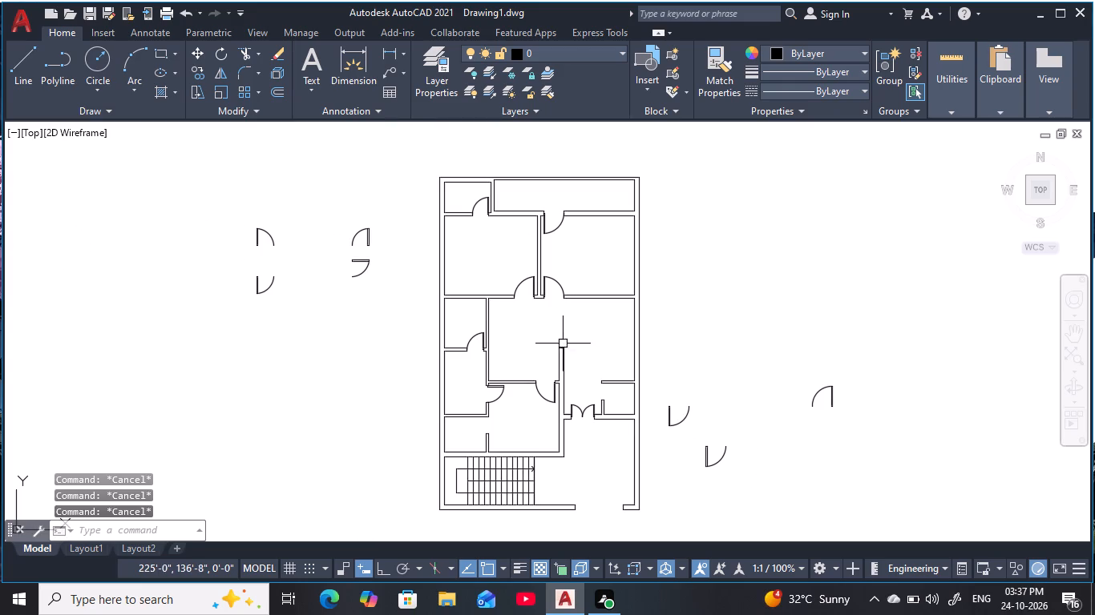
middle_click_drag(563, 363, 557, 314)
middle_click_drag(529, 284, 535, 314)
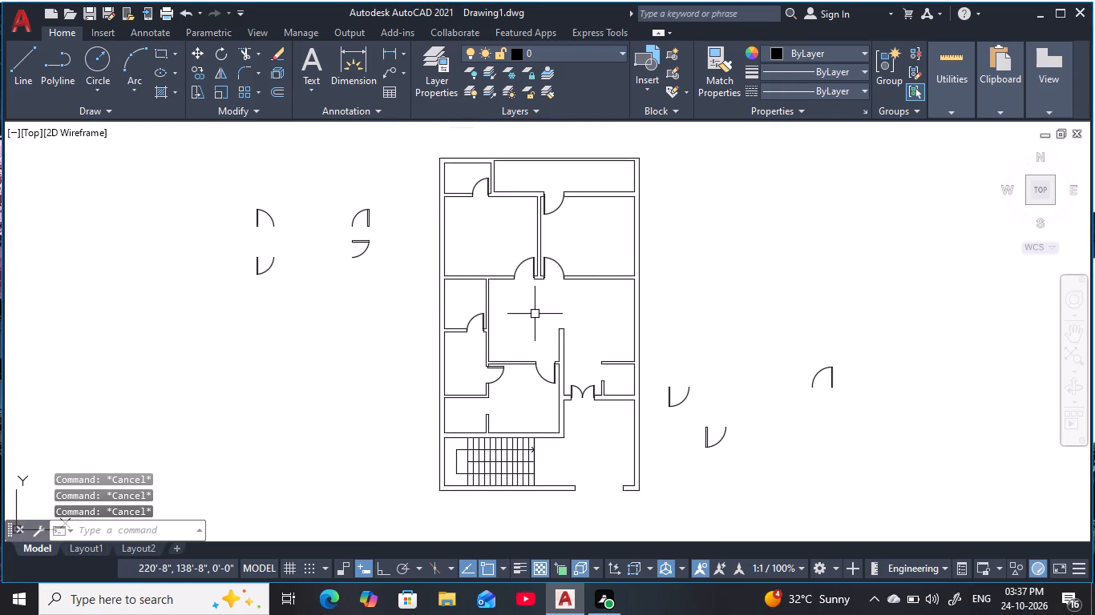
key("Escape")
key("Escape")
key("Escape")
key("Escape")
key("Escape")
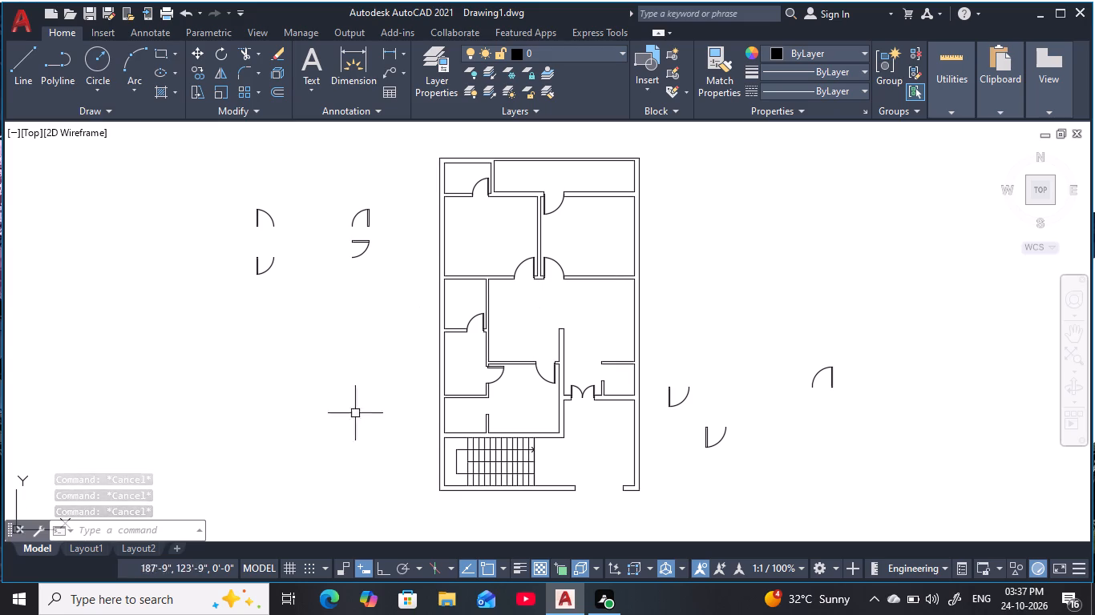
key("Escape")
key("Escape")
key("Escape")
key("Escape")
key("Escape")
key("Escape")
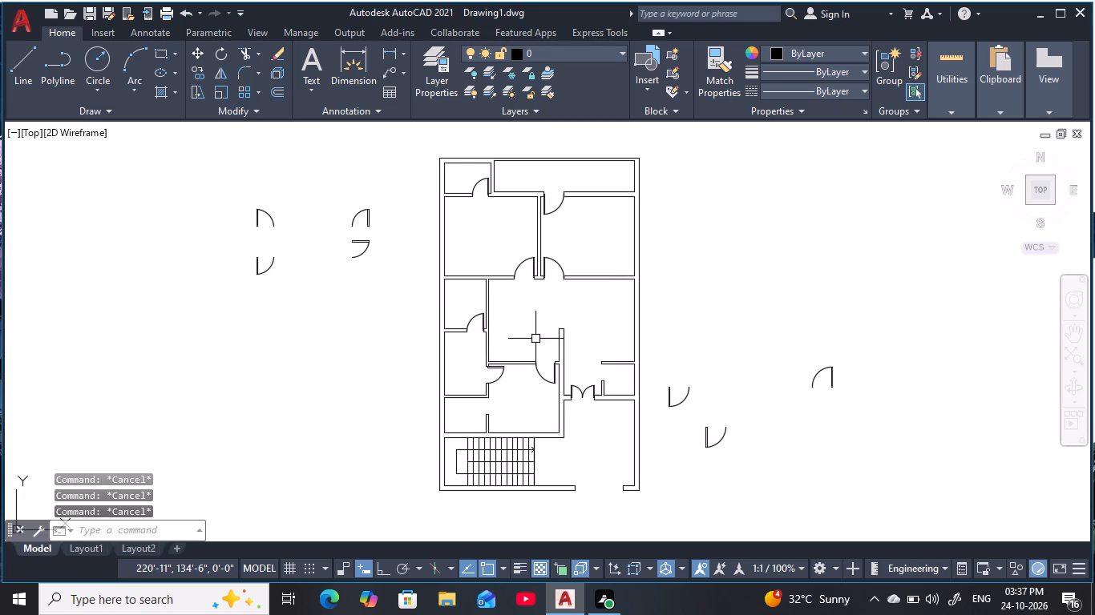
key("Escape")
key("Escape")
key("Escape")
Erase the three spare 3' door symbols beside the plan's right outer wall.
middle_click_drag(518, 236, 544, 335)
middle_click_drag(560, 360, 520, 200)
left_click(906, 498)
left_click(653, 242)
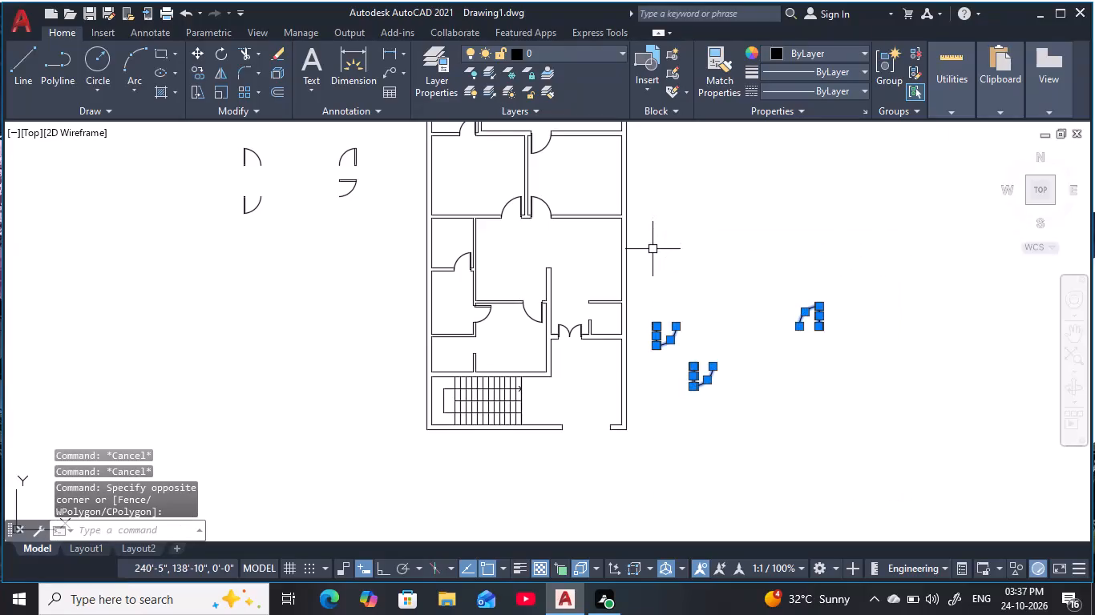
type("e")
key("space")
key("Escape")
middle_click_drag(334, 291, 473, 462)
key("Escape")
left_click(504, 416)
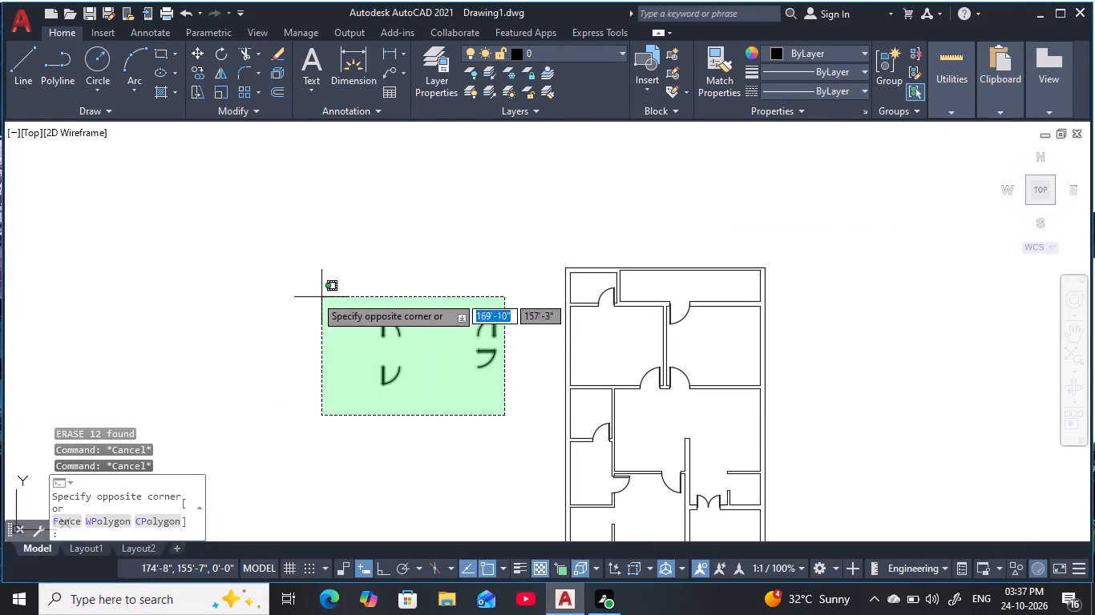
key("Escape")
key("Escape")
Offset the right inner wall line of the long top room 6' to the left.
scroll(673, 286, "up", 2)
middle_click_drag(620, 287, 563, 268)
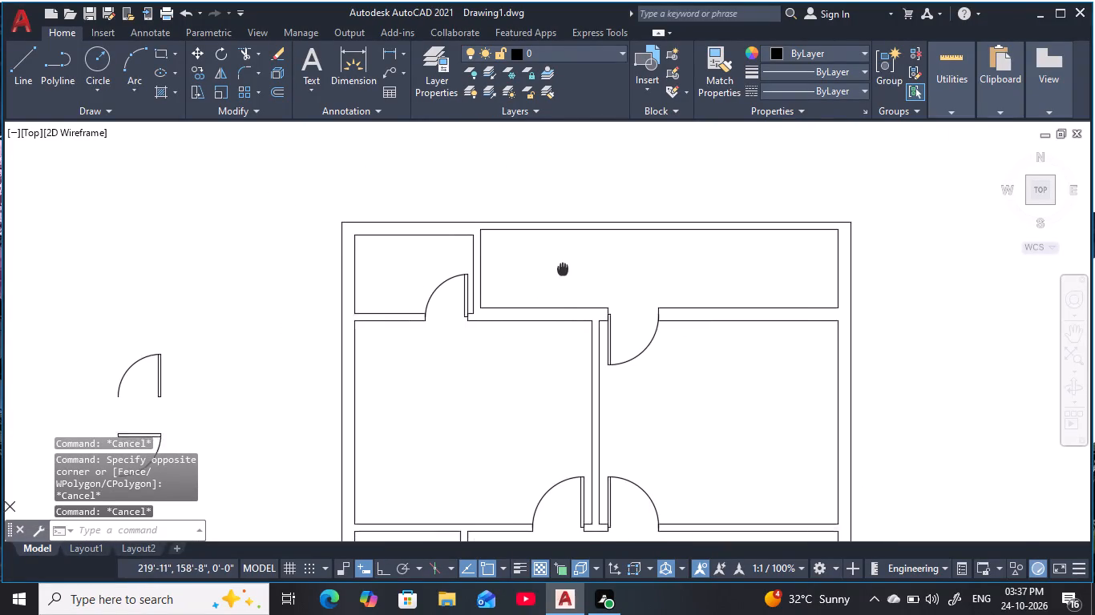
middle_click_drag(563, 268, 545, 259)
key("Escape")
key("o")
key("space")
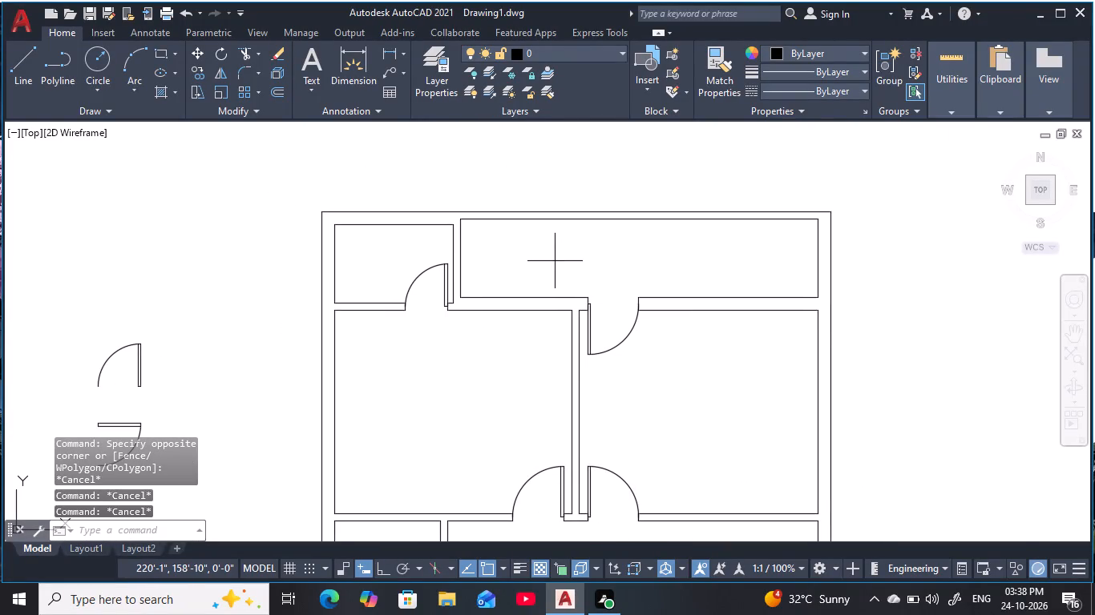
type("6'")
key("space")
left_click(817, 269)
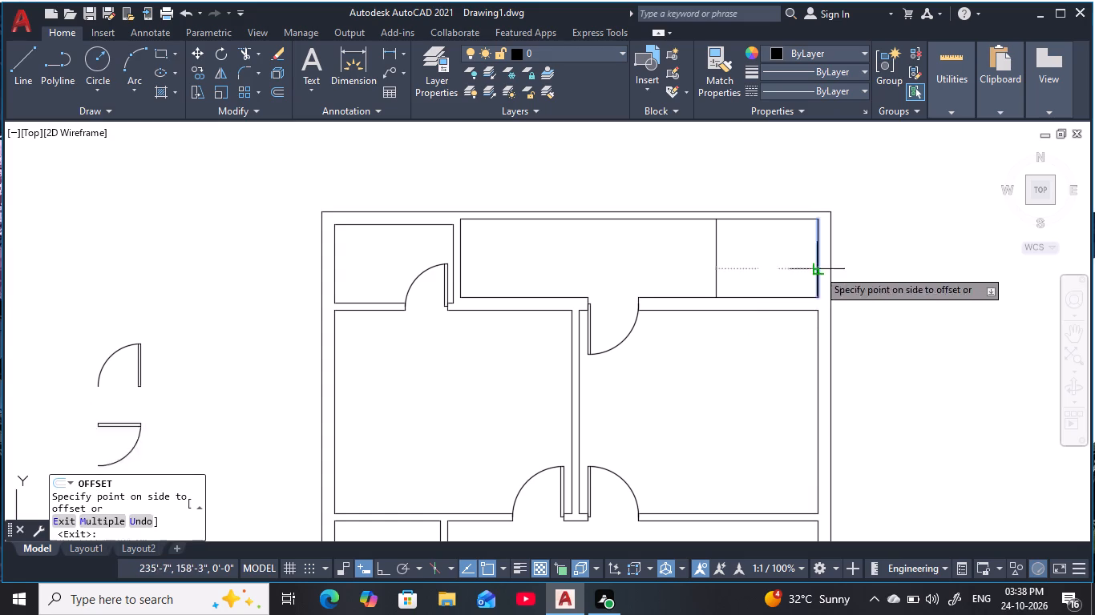
left_click(629, 282)
key("Escape")
key("Escape")
key("Escape")
key("Escape")
key("Escape")
key("Escape")
key("Escape")
key("Escape")
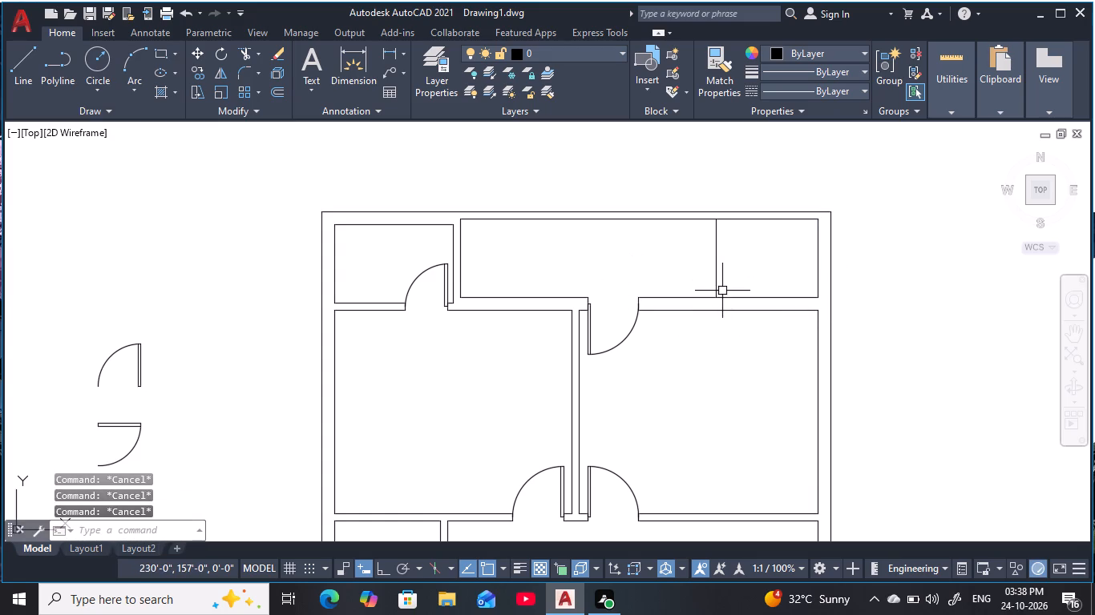
Offset the new vertical line in the long top room 5" to the left to form a partition wall.
type("o")
key("space")
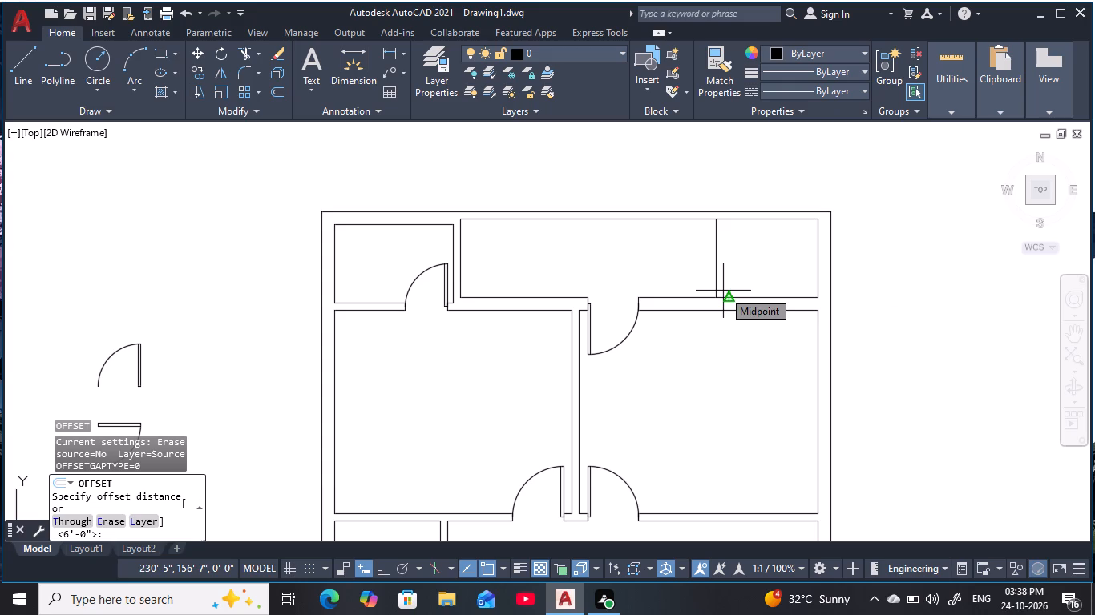
type("5")
key("space")
left_click(720, 271)
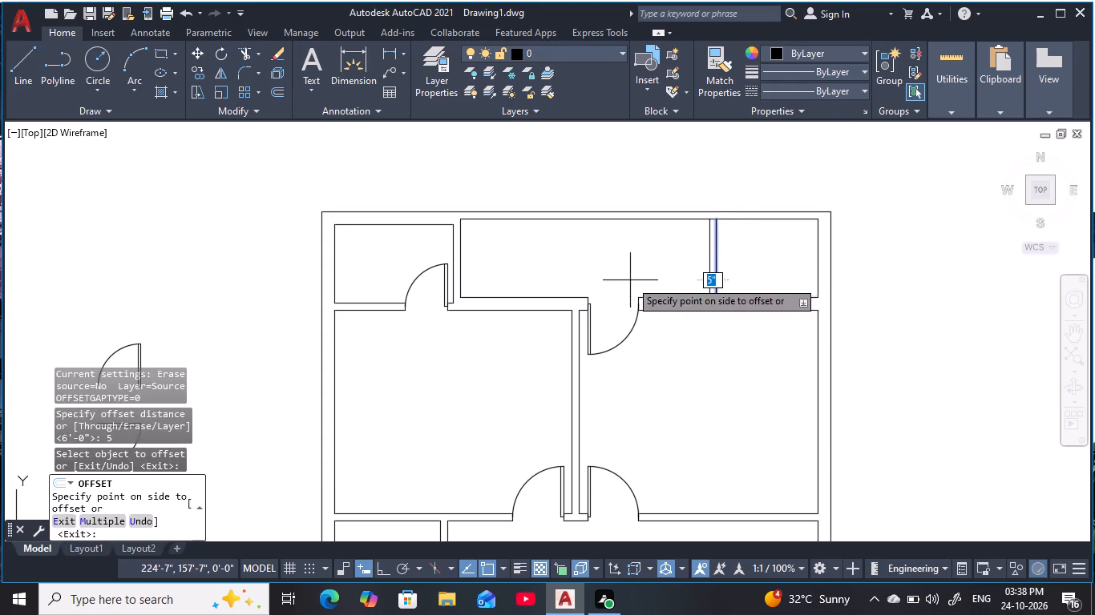
left_click(628, 281)
key("Escape")
key("Escape")
key("Escape")
key("Escape")
key("Escape")
Extend both partition lines down to the lower face of the wall below the long top room.
type("ex")
key("space")
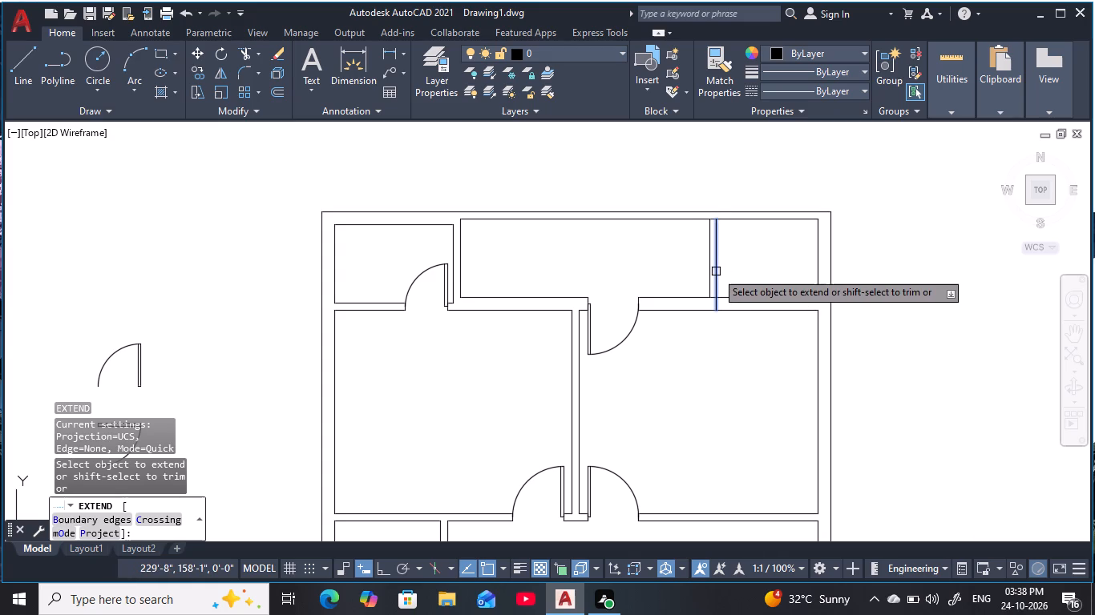
left_click(716, 271)
left_click(707, 268)
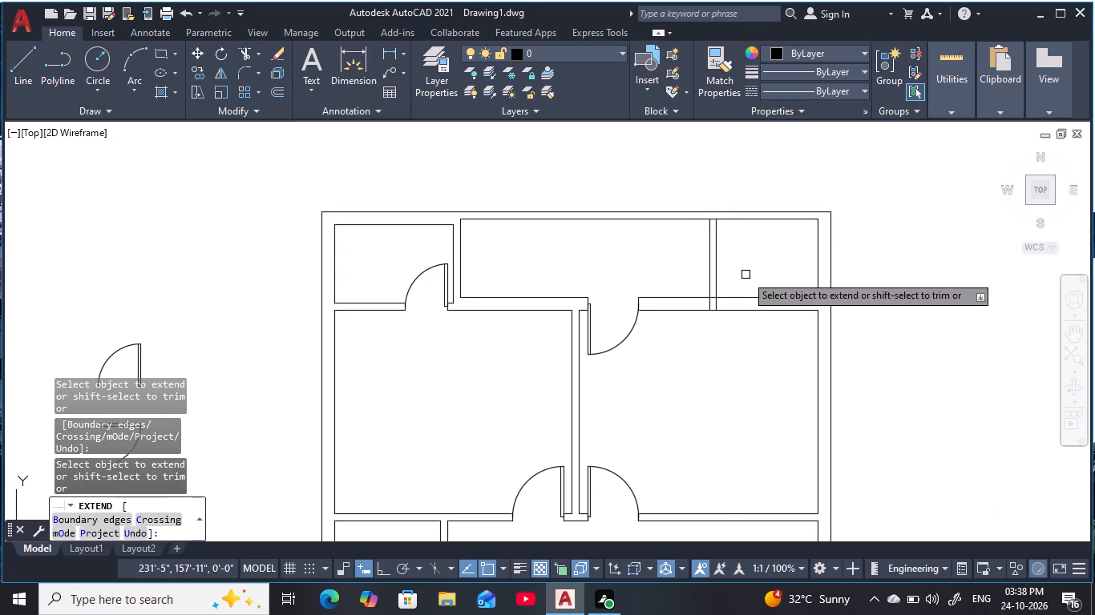
key("Escape")
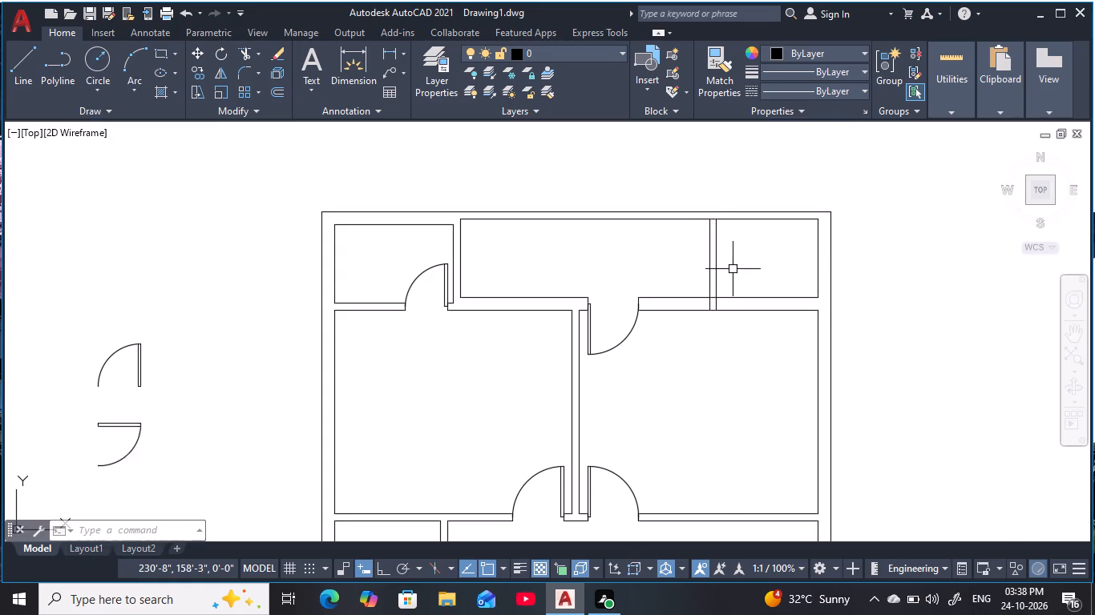
key("Escape")
key("Escape")
key("Escape")
Offset the upper face line of the wall below the partition 4" upward to mark the opening's lower jamb.
type("o")
key("space")
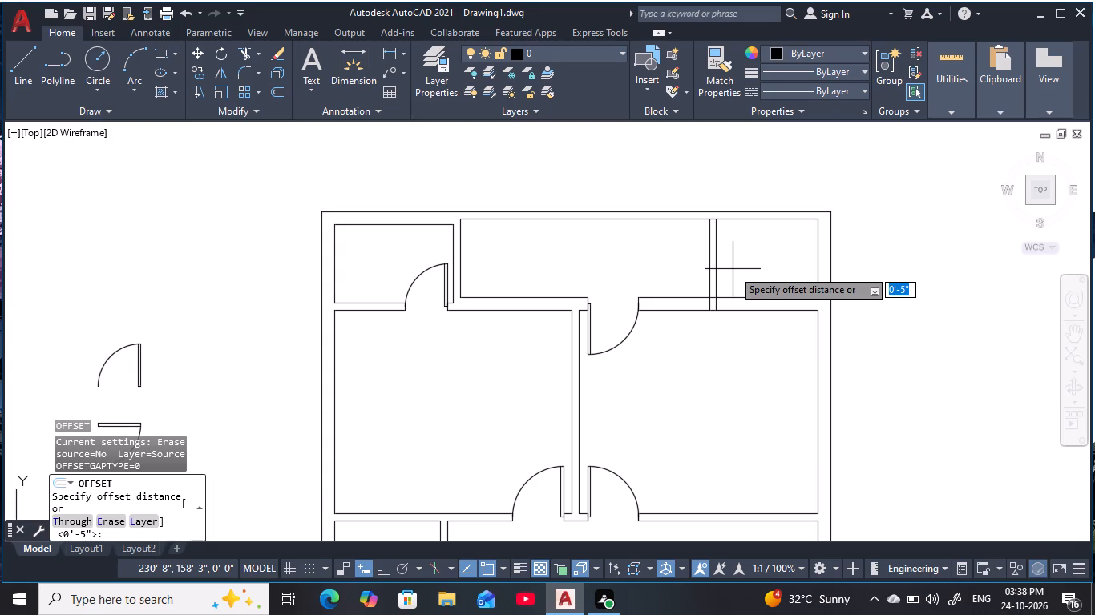
type("4")
key("space")
left_click(725, 298)
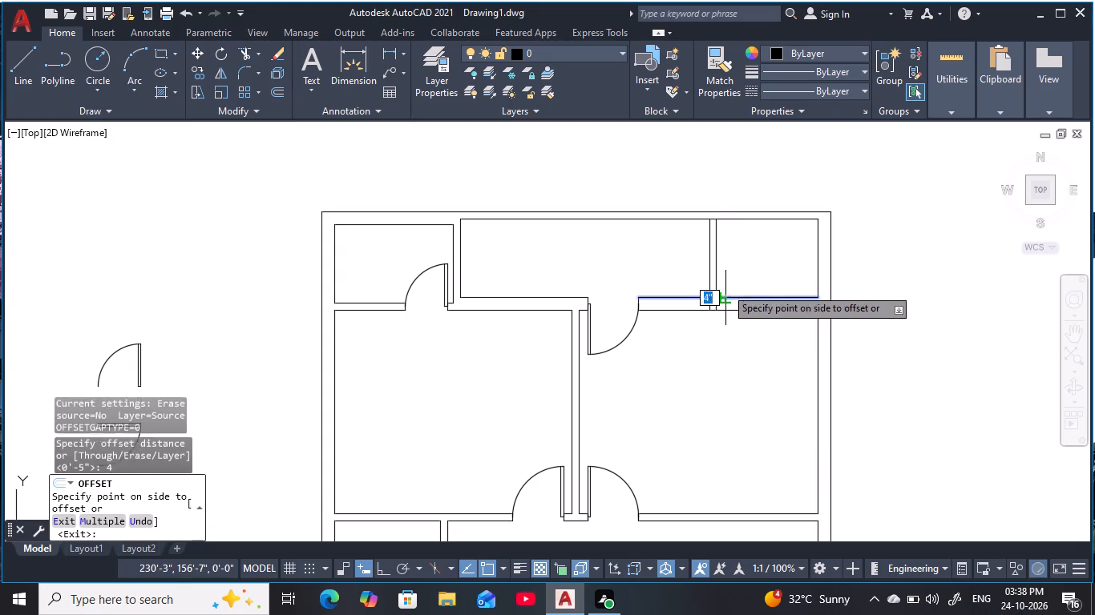
left_click(728, 259)
key("Escape")
key("Escape")
key("Escape")
key("Escape")
Offset the lower jamb line 2'6" upward to mark the other end of the partition's door opening.
type("o 2'6")
key("space")
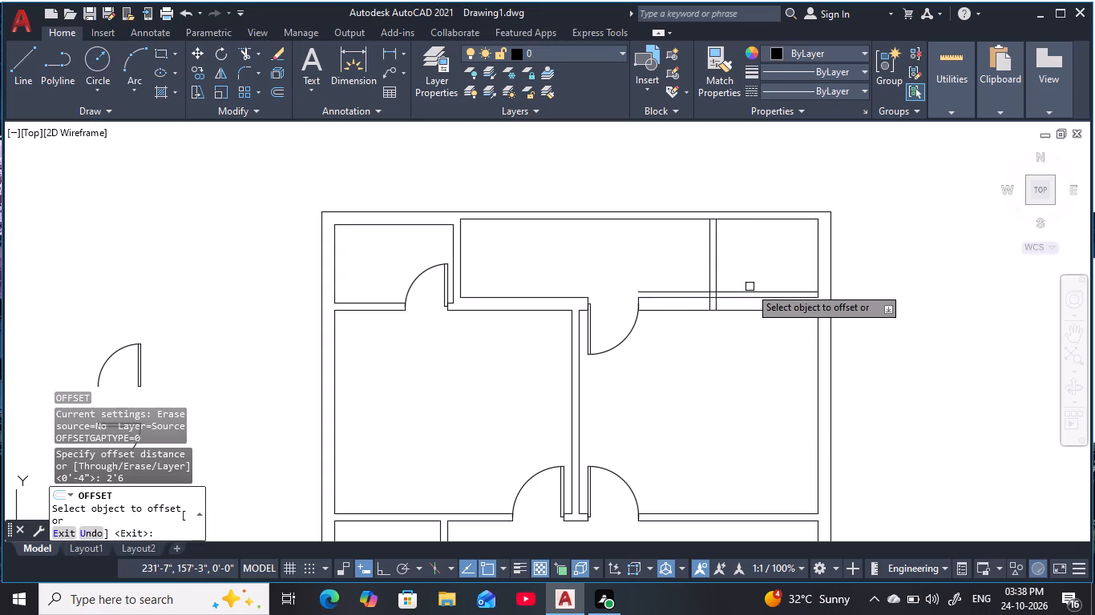
left_click(750, 291)
left_click(740, 244)
key("Escape")
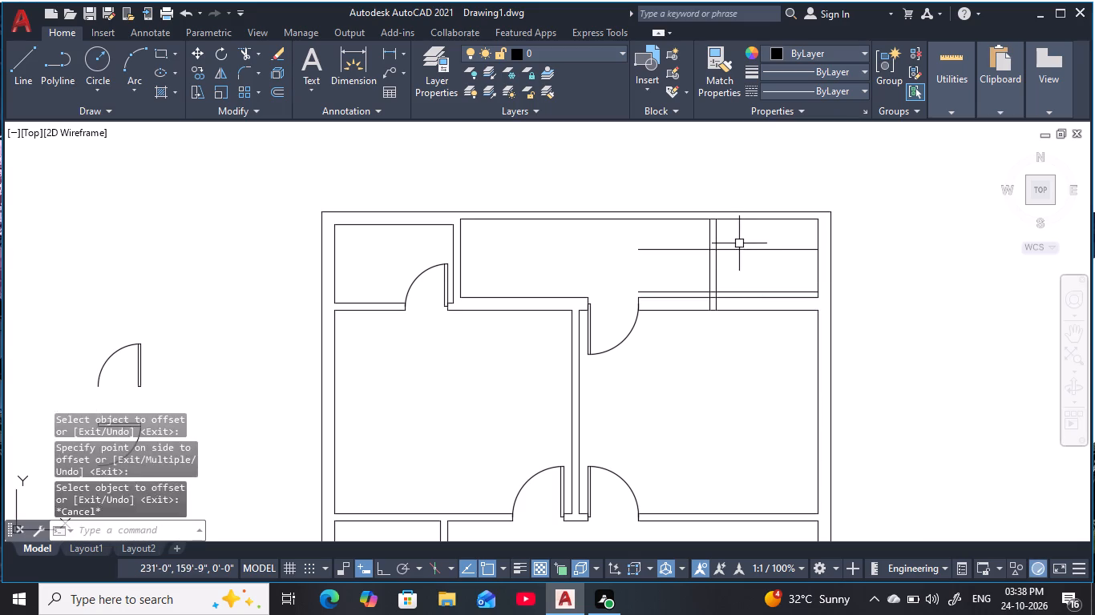
key("Escape")
key("Escape")
Trim the partition lines between the jamb lines and remove the jamb lines' excess on both sides to form the door opening.
type("tr")
key("space")
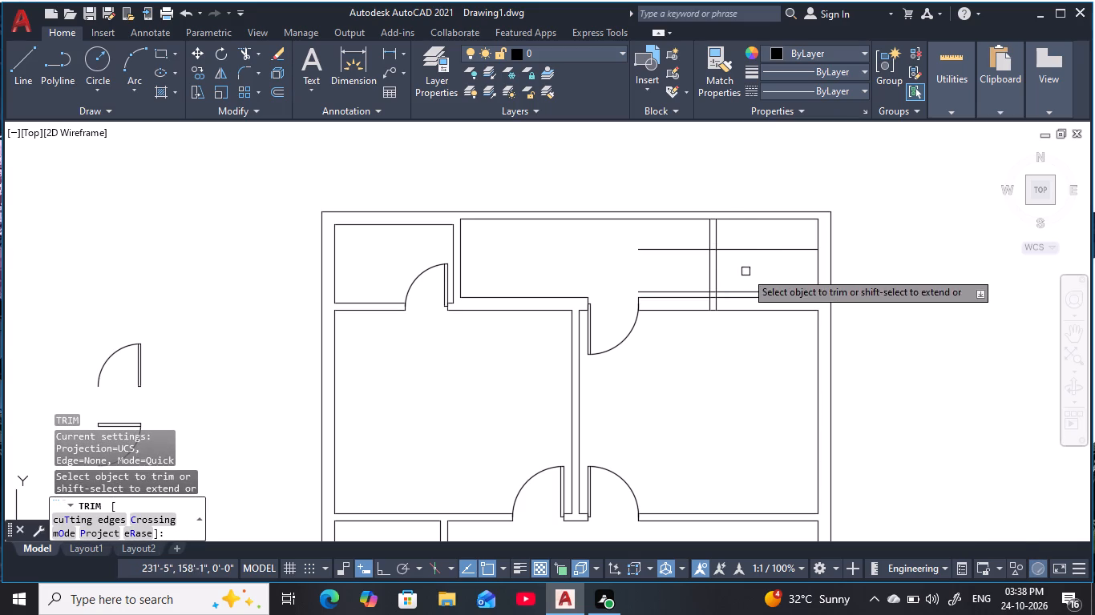
left_click(745, 271)
left_click(688, 270)
left_click(683, 262)
left_click(676, 247)
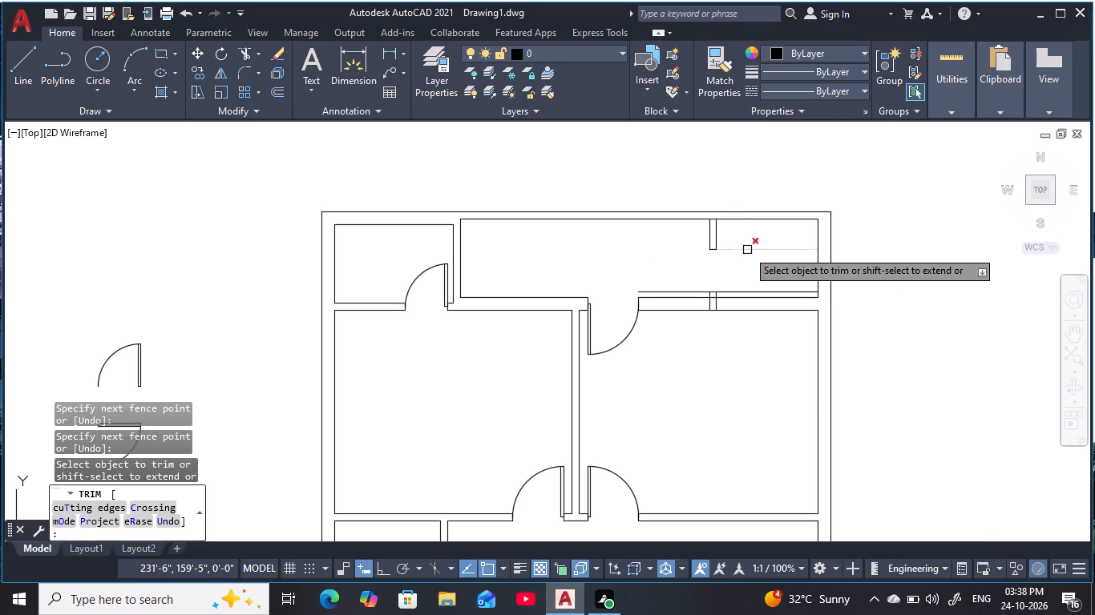
left_click(747, 250)
left_click(746, 291)
left_click(692, 291)
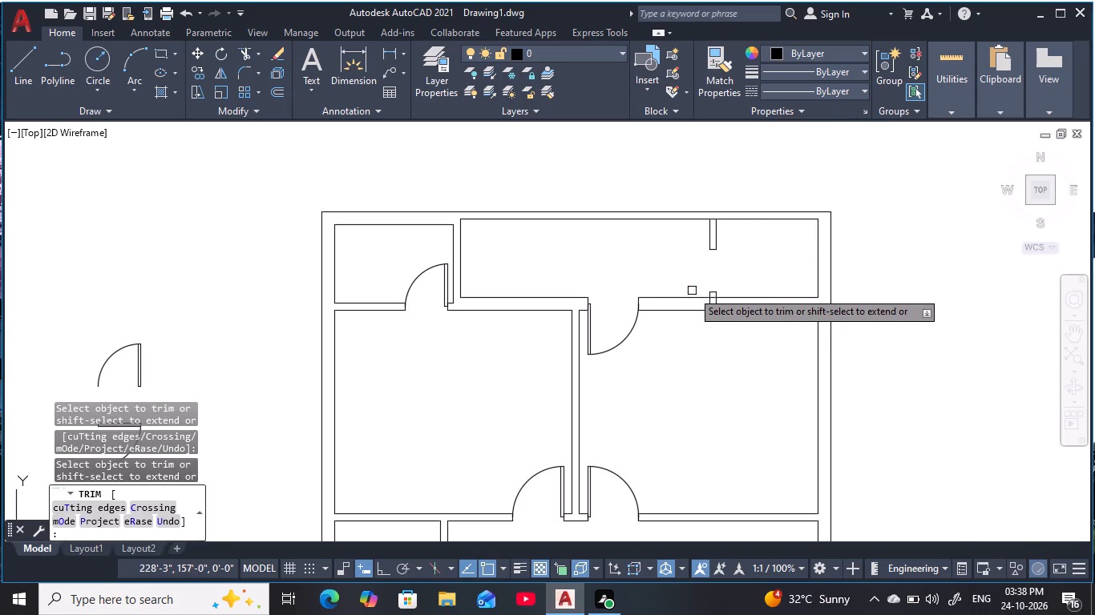
key("Escape")
key("Escape")
key("Escape")
key("Escape")
key("Escape")
key("Escape")
key("Escape")
key("Escape")
Trim the leftover lines where the new partition joins the walls at its lower and upper ends.
scroll(709, 316, "up", 2)
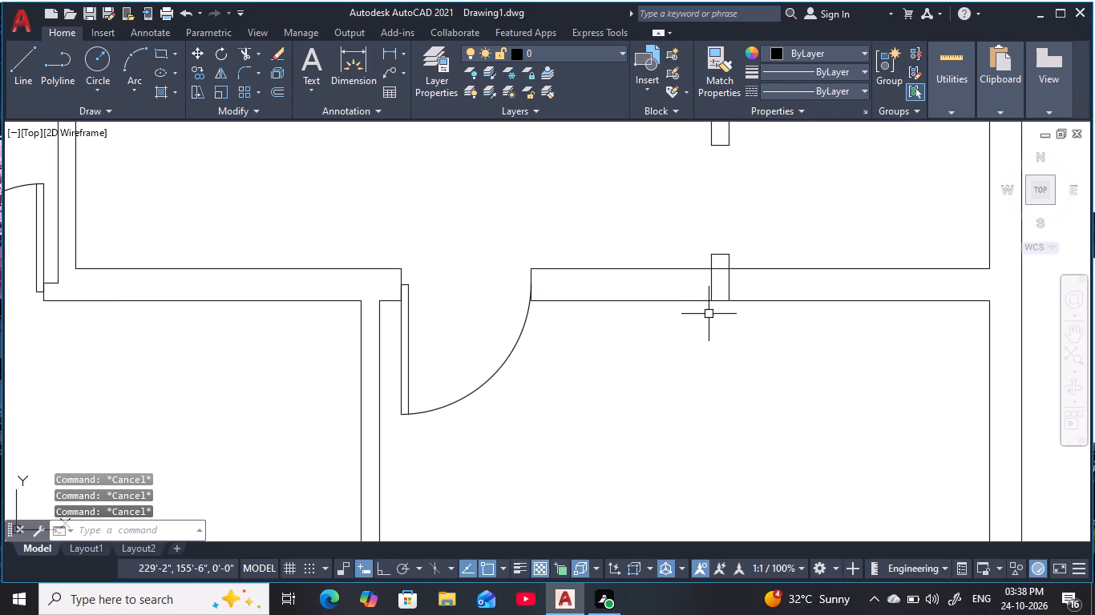
type("tr")
key("space")
left_click(718, 271)
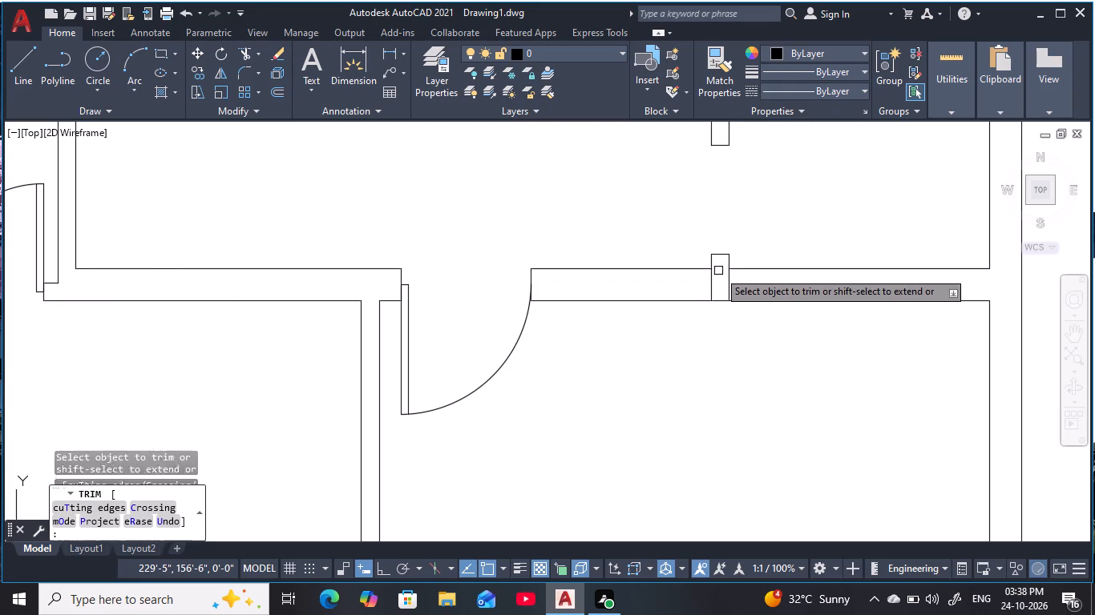
left_click(714, 289)
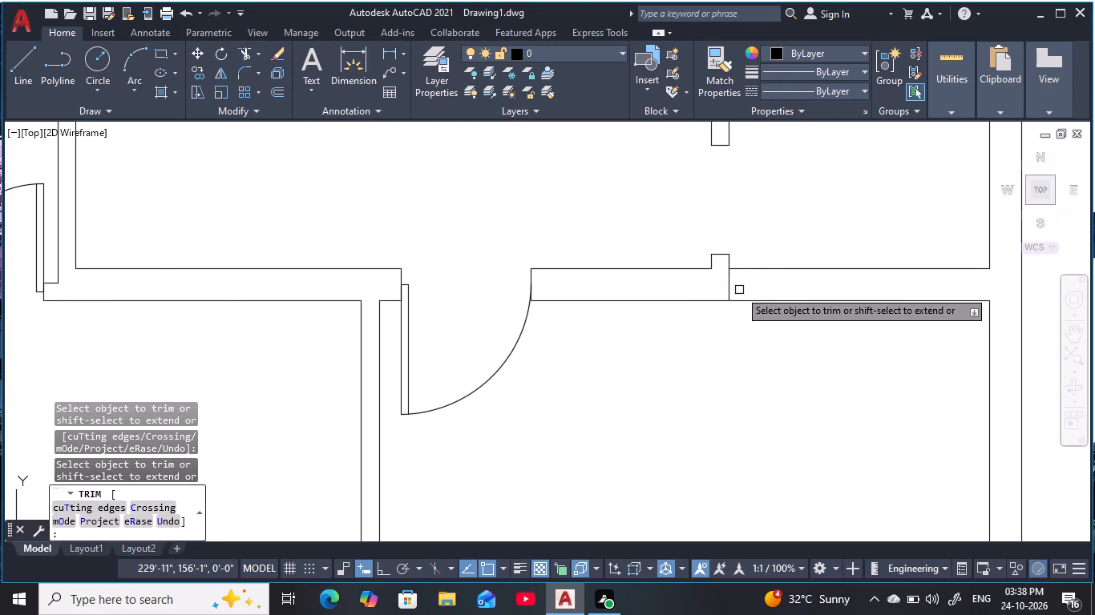
left_click(737, 290)
left_click(709, 288)
scroll(778, 248, "down", 2)
middle_click_drag(766, 233, 766, 295)
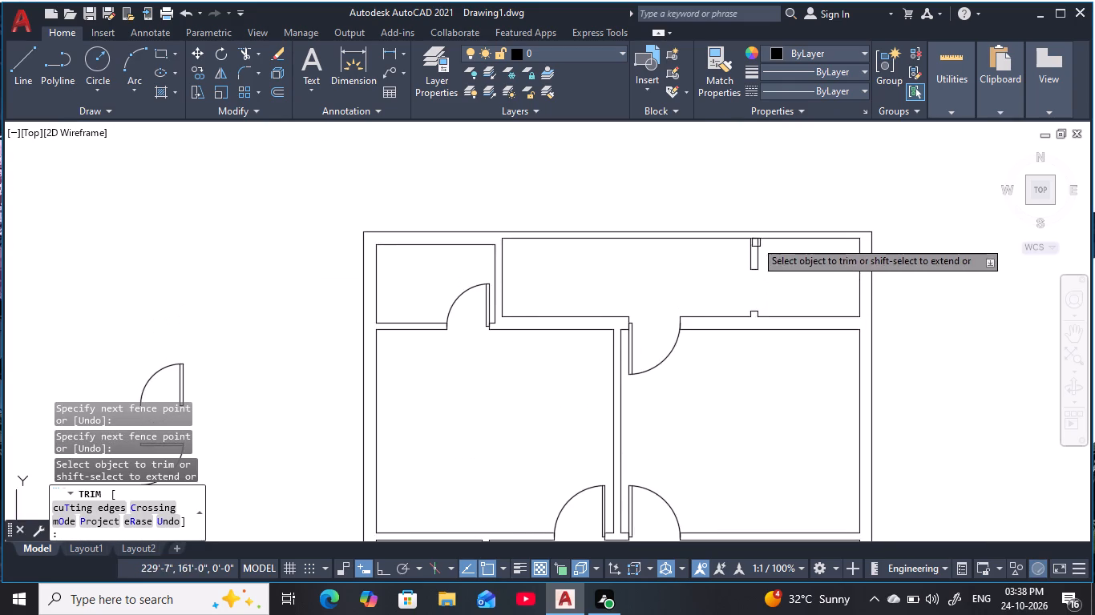
scroll(750, 235, "up", 3)
left_click(766, 244)
left_click(771, 264)
scroll(817, 318, "down", 3)
middle_click_drag(824, 330, 747, 294)
key("Escape")
key("Escape")
key("Escape")
middle_click_drag(754, 340, 715, 235)
key("Escape")
scroll(713, 232, "down", 2)
key("Escape")
key("Escape")
key("Escape")
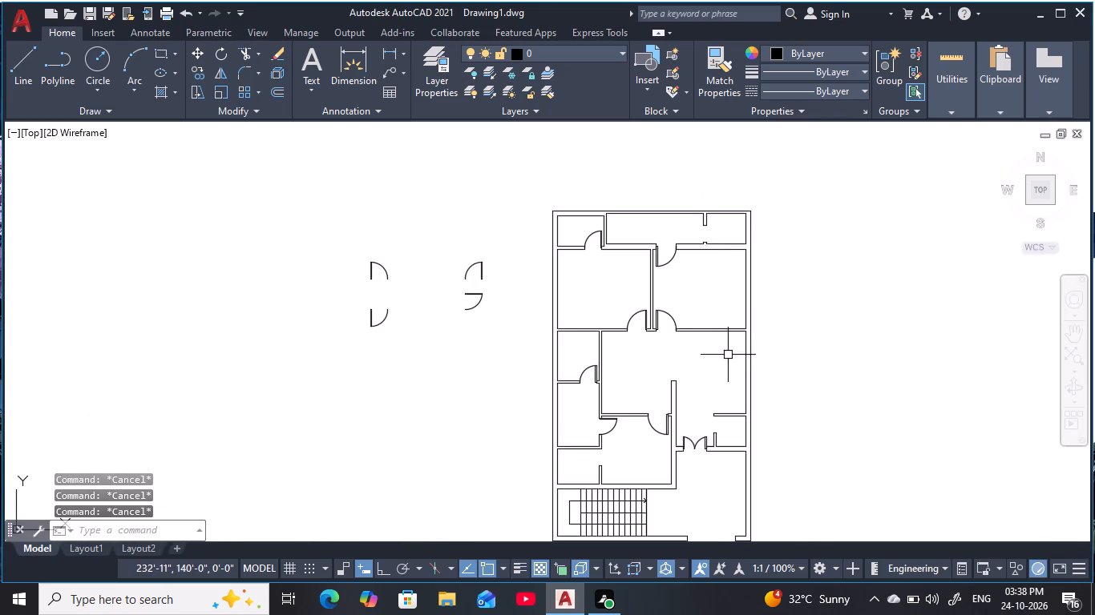
Rotate the upper-right spare door symbol beside the plan to 270° about its lower right corner, with Ortho on.
middle_click(730, 356)
middle_click_drag(500, 314, 507, 332)
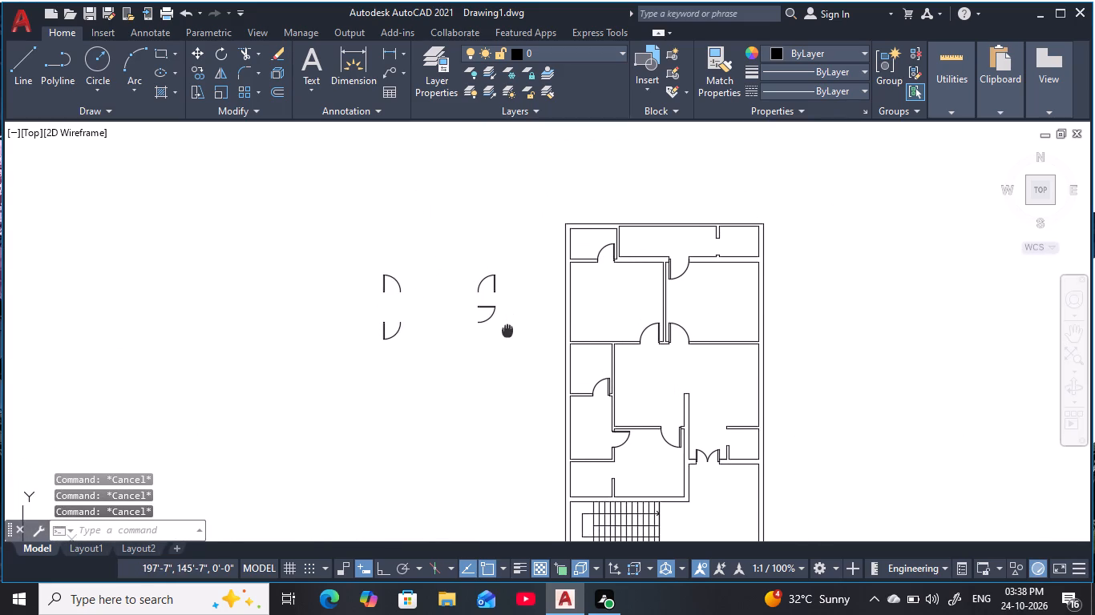
middle_click_drag(507, 332, 516, 363)
left_click(523, 321)
left_click(460, 293)
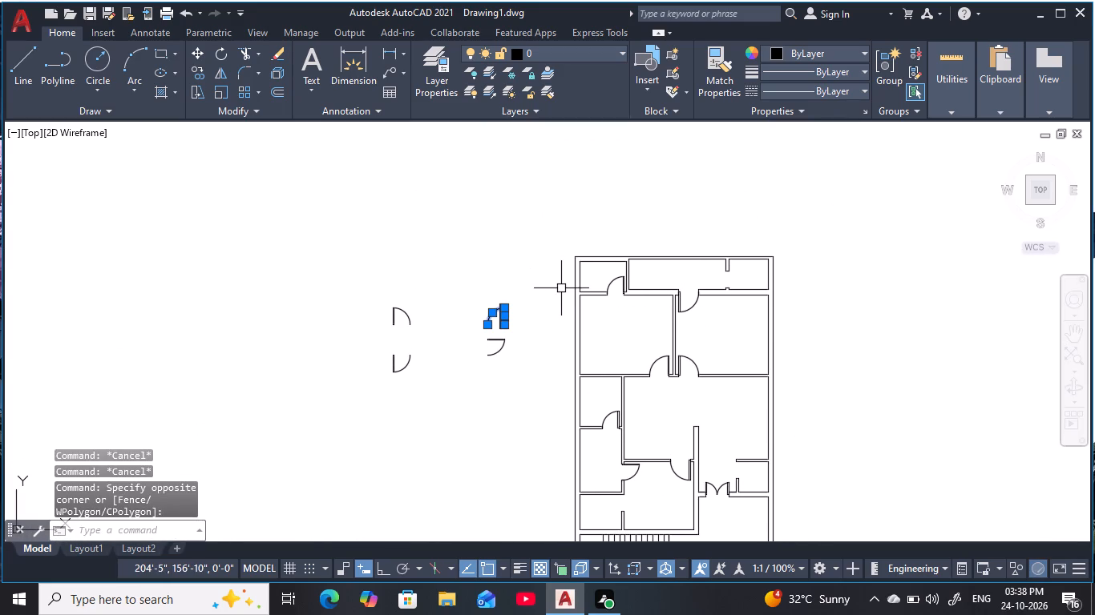
type("ro")
key("space")
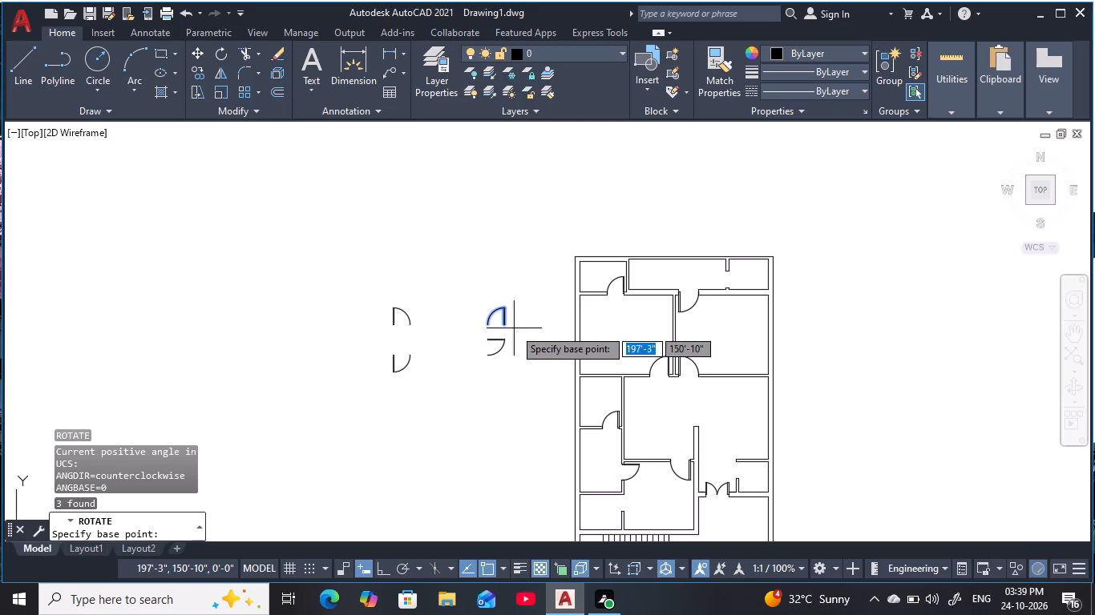
left_click(506, 327)
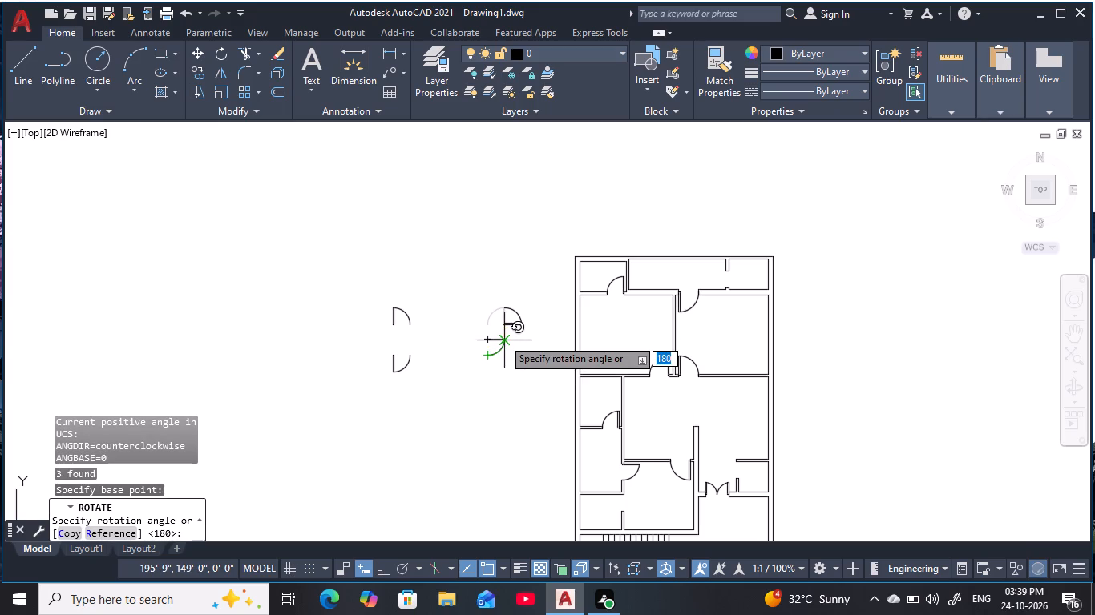
key("F8")
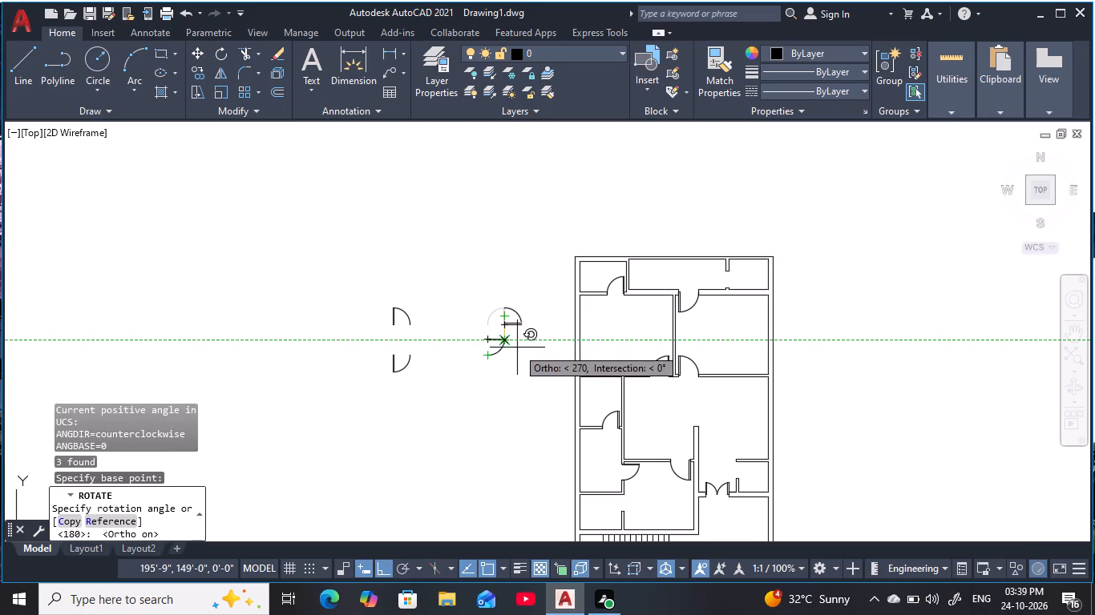
scroll(517, 348, "up", 3)
left_click(519, 403)
key("Escape")
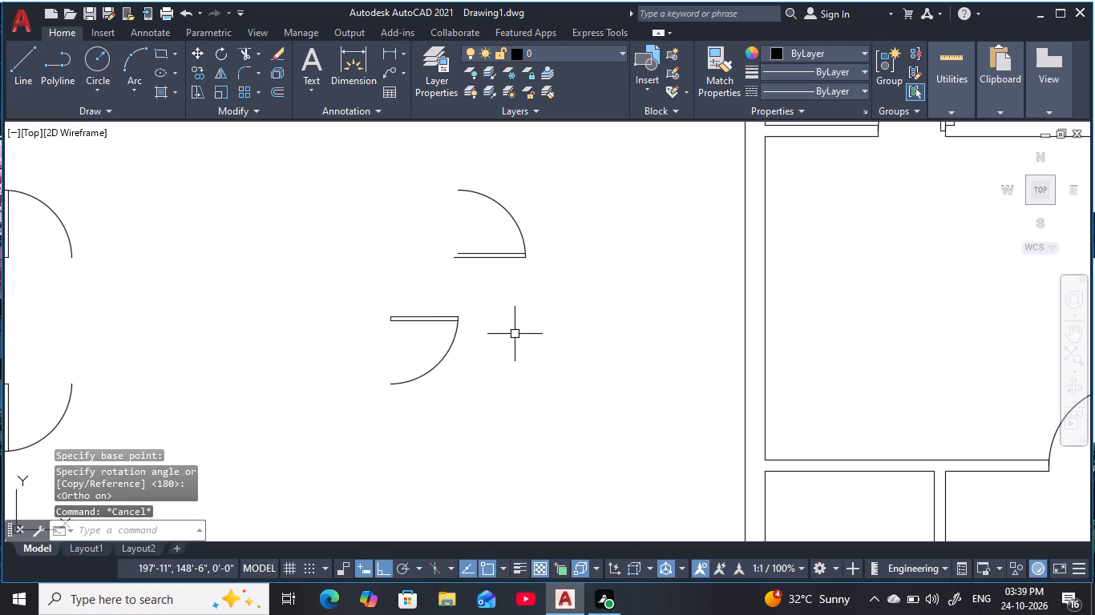
key("Escape")
key("Escape")
middle_click_drag(512, 321, 543, 345)
key("Escape")
key("Escape")
key("Escape")
key("Escape")
key("Escape")
key("Escape")
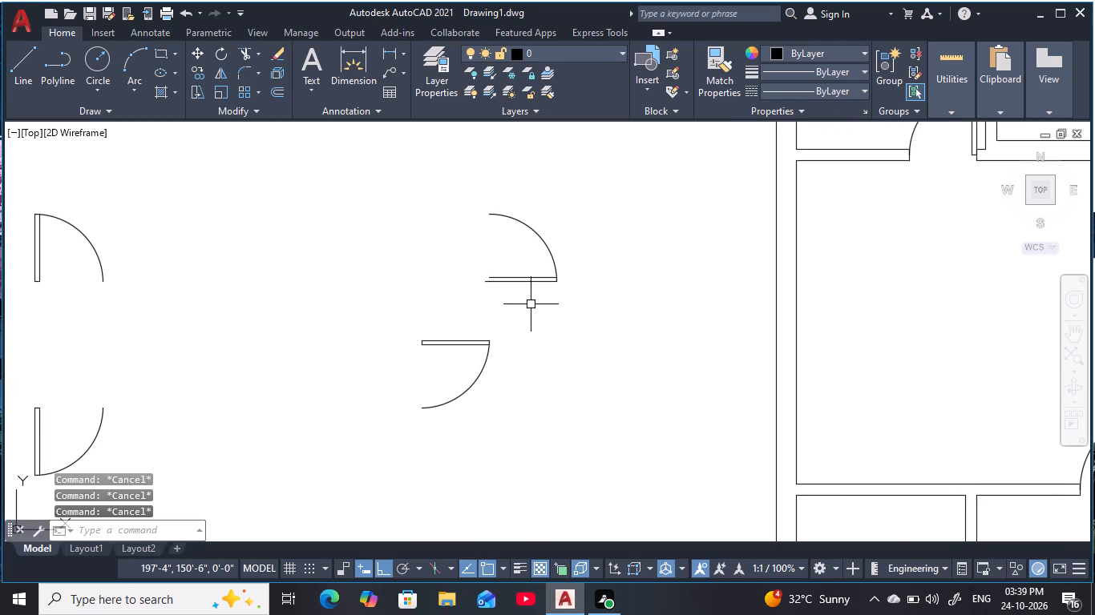
Move the rotated door symbol by its arc end to the upper jamb midpoint of the plan's top-right small room opening.
middle_click_drag(531, 304, 550, 331)
left_click(610, 335)
left_click(493, 211)
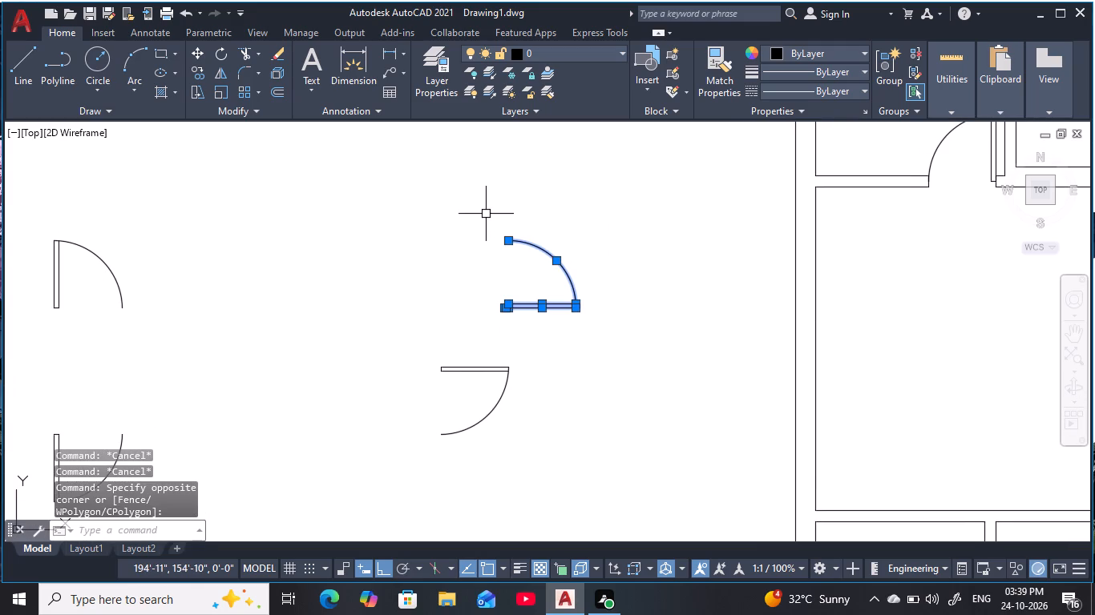
key("m")
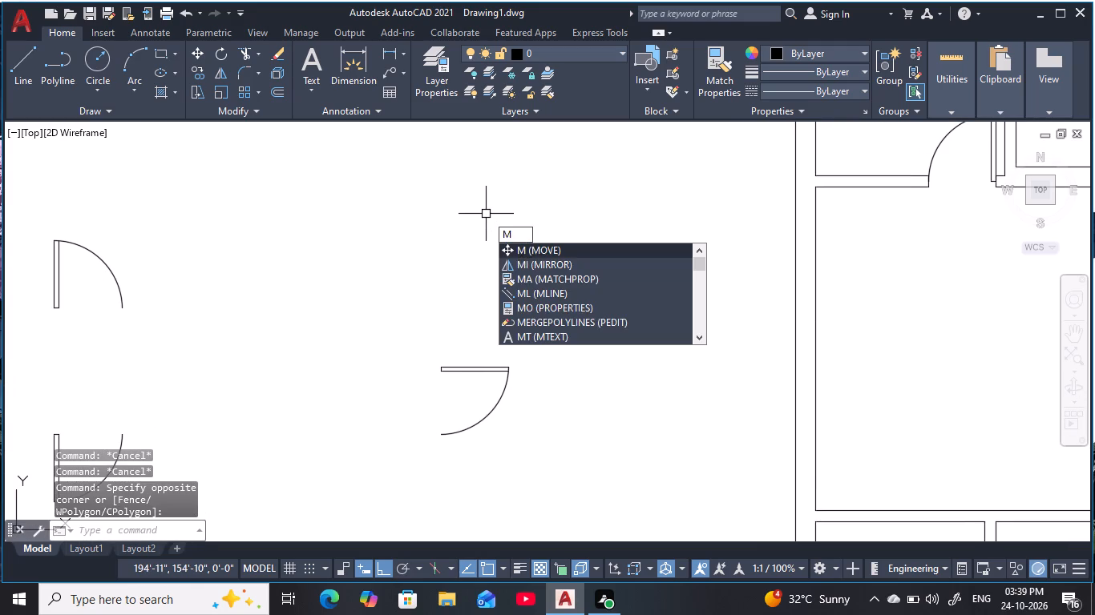
key("space")
left_click(506, 240)
middle_click_drag(642, 229, 275, 377)
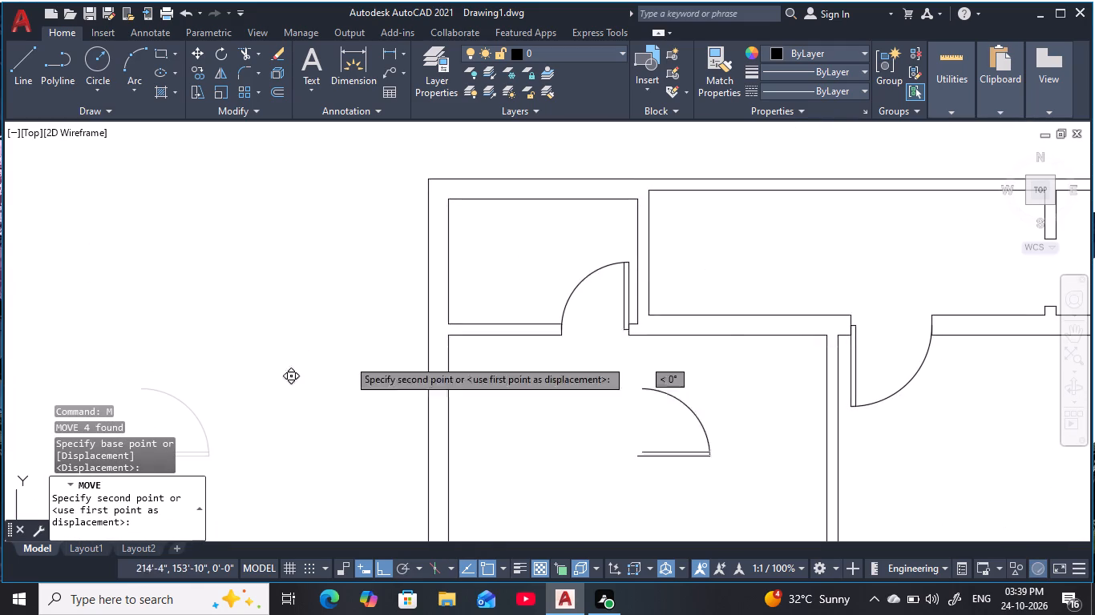
key("F8")
middle_click_drag(805, 232, 394, 250)
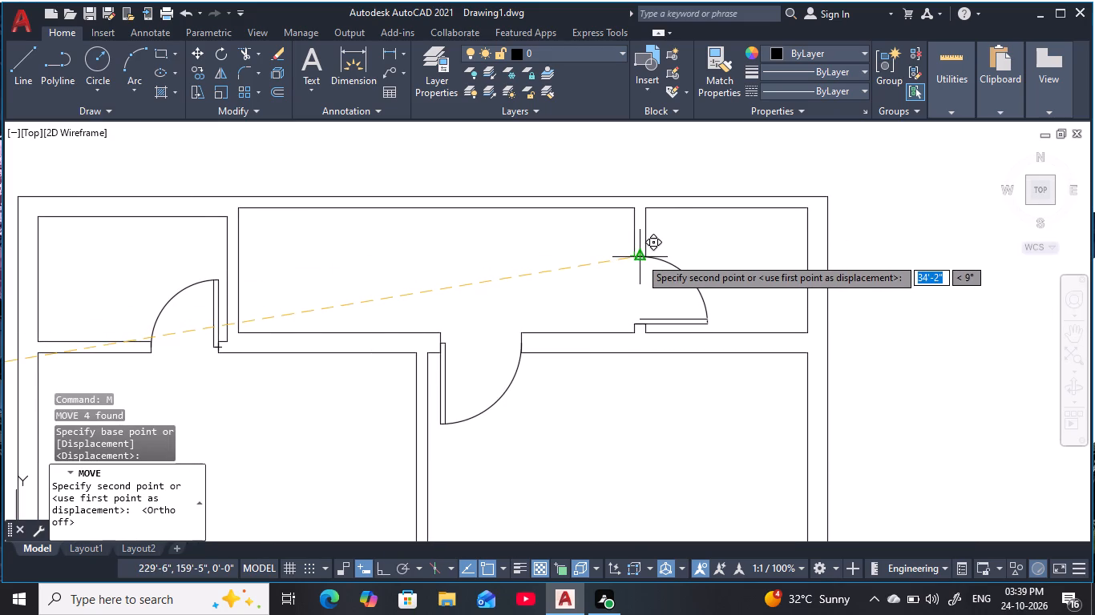
left_click(640, 257)
key("Escape")
key("Escape")
key("Escape")
key("Escape")
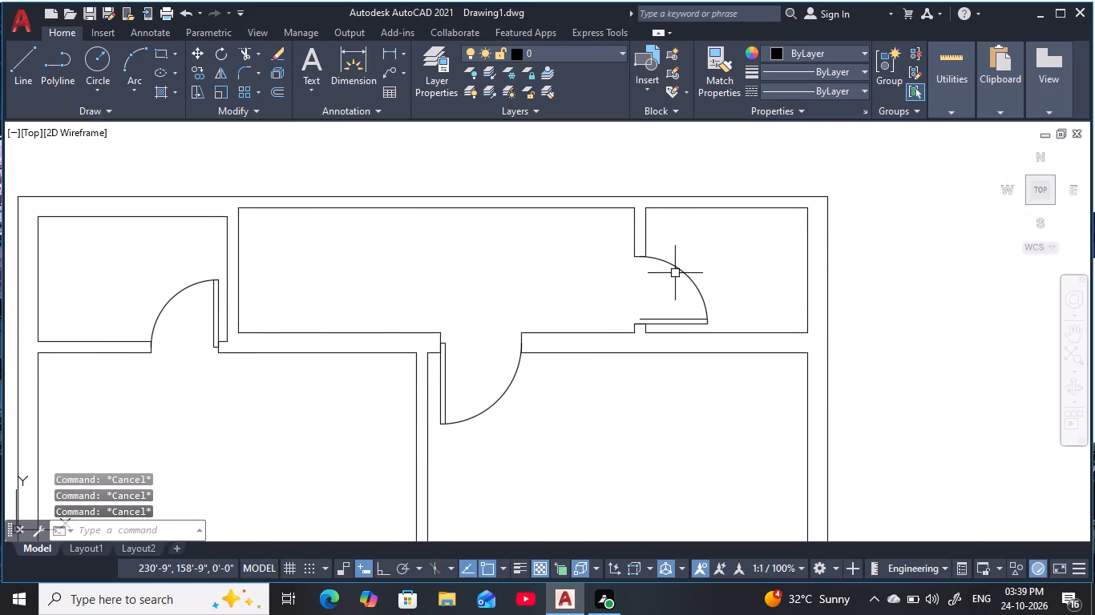
Draw a short line closing the open hinge end of the door leaf in the top-right small room.
type("l")
key("space")
scroll(620, 267, "up", 3)
middle_click_drag(630, 258, 500, 175)
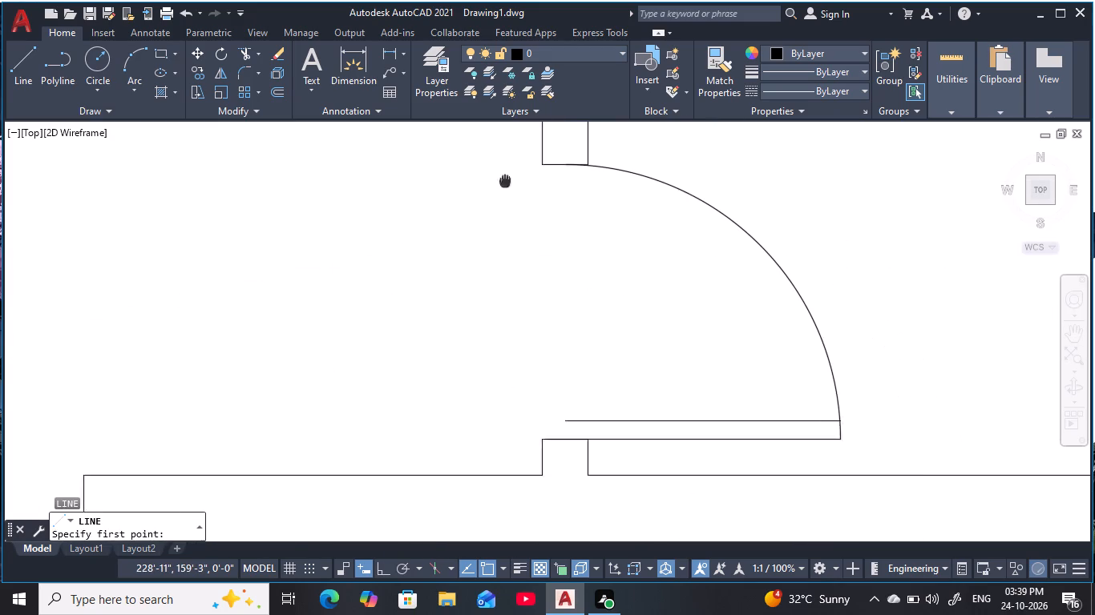
middle_click_drag(500, 175, 498, 171)
left_click(558, 404)
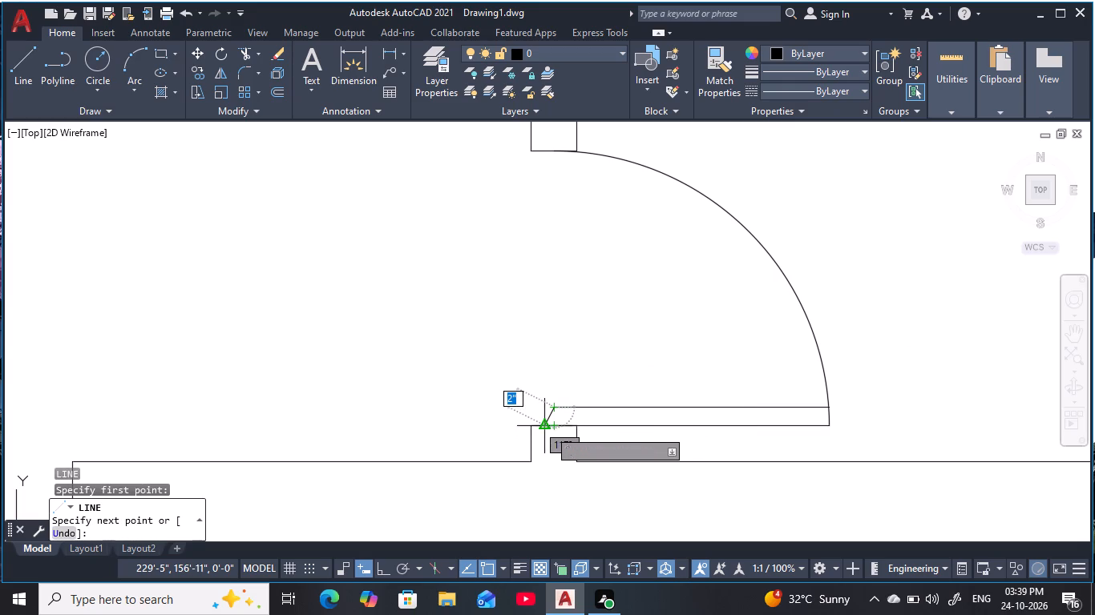
left_click(552, 429)
key("Escape")
key("Escape")
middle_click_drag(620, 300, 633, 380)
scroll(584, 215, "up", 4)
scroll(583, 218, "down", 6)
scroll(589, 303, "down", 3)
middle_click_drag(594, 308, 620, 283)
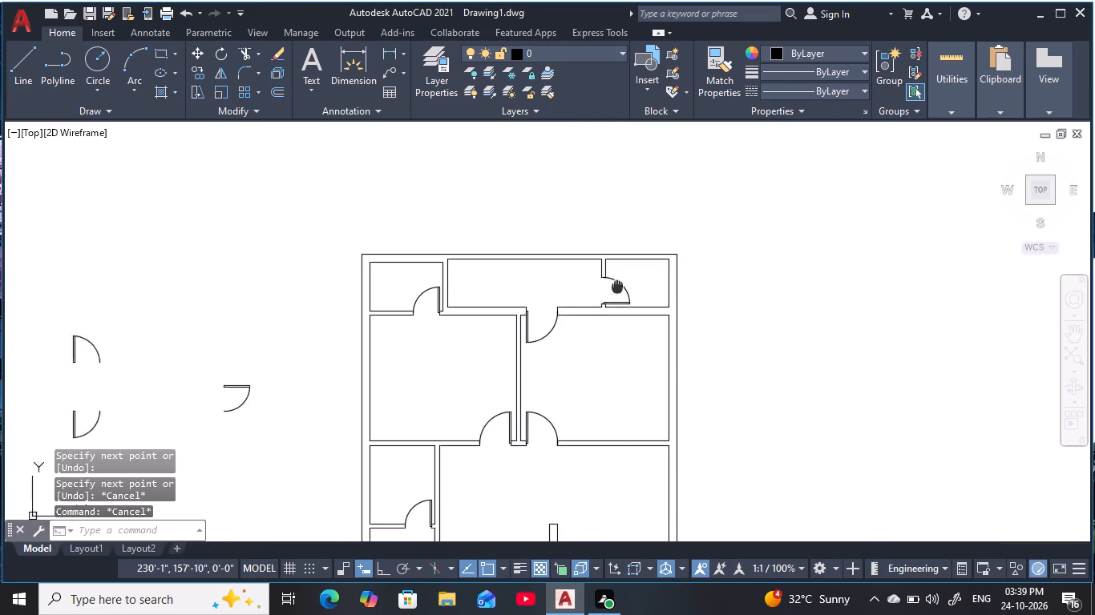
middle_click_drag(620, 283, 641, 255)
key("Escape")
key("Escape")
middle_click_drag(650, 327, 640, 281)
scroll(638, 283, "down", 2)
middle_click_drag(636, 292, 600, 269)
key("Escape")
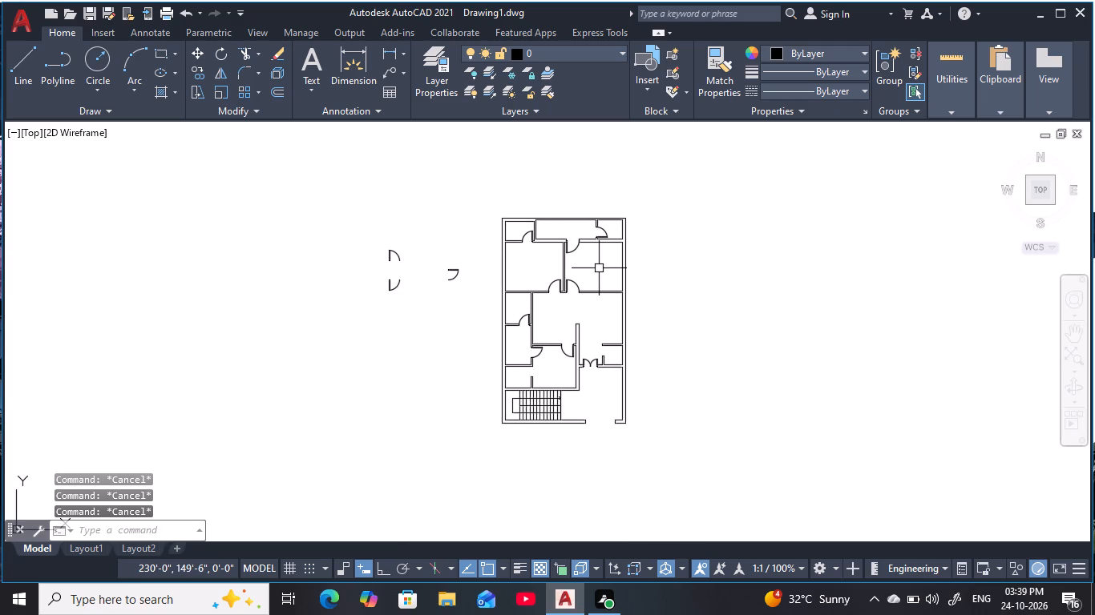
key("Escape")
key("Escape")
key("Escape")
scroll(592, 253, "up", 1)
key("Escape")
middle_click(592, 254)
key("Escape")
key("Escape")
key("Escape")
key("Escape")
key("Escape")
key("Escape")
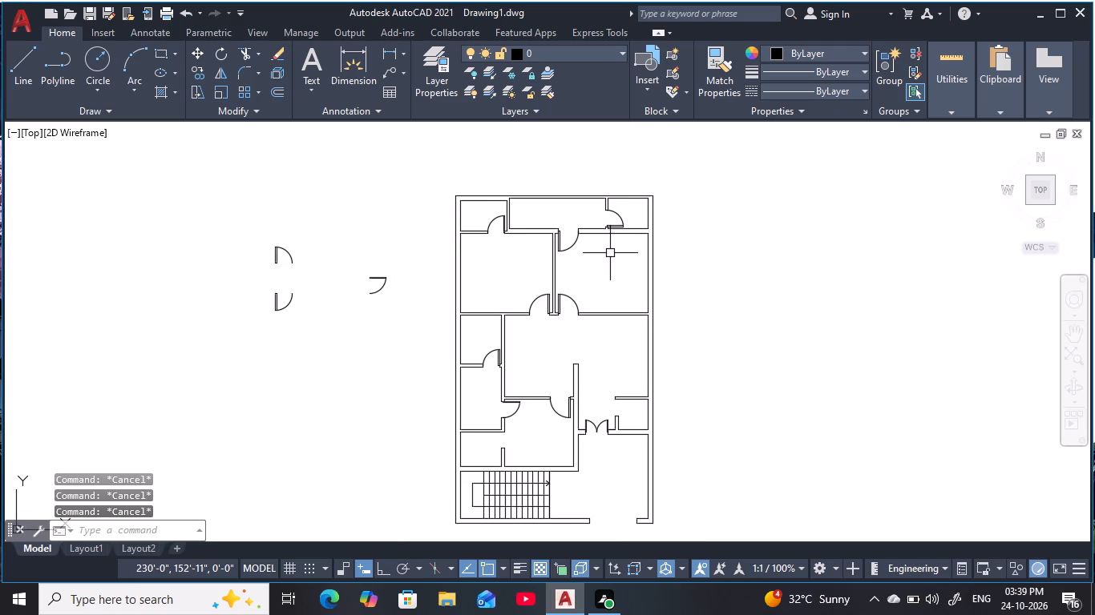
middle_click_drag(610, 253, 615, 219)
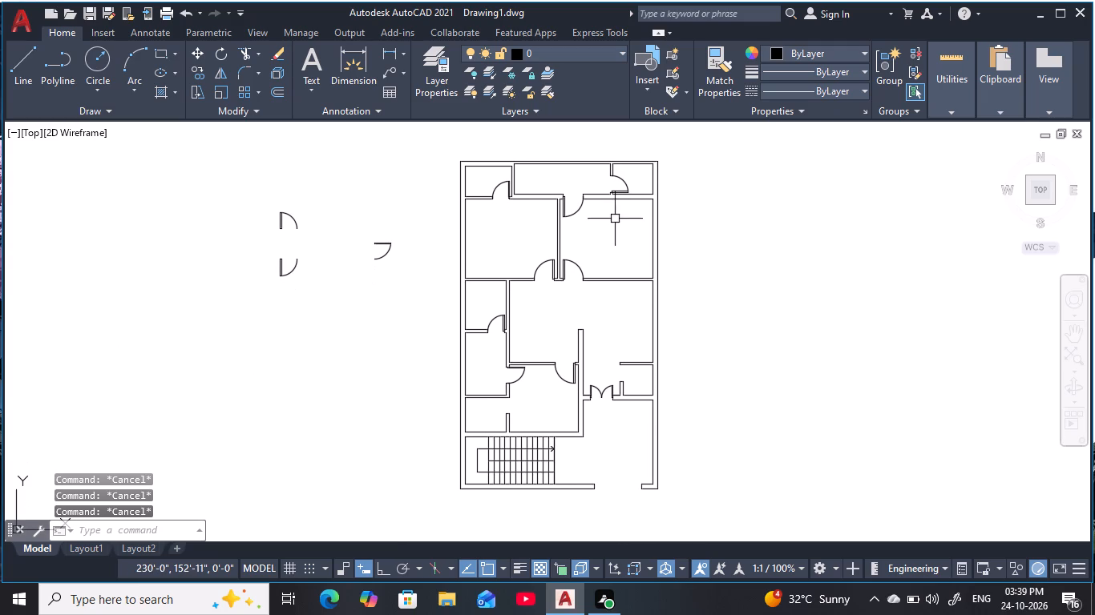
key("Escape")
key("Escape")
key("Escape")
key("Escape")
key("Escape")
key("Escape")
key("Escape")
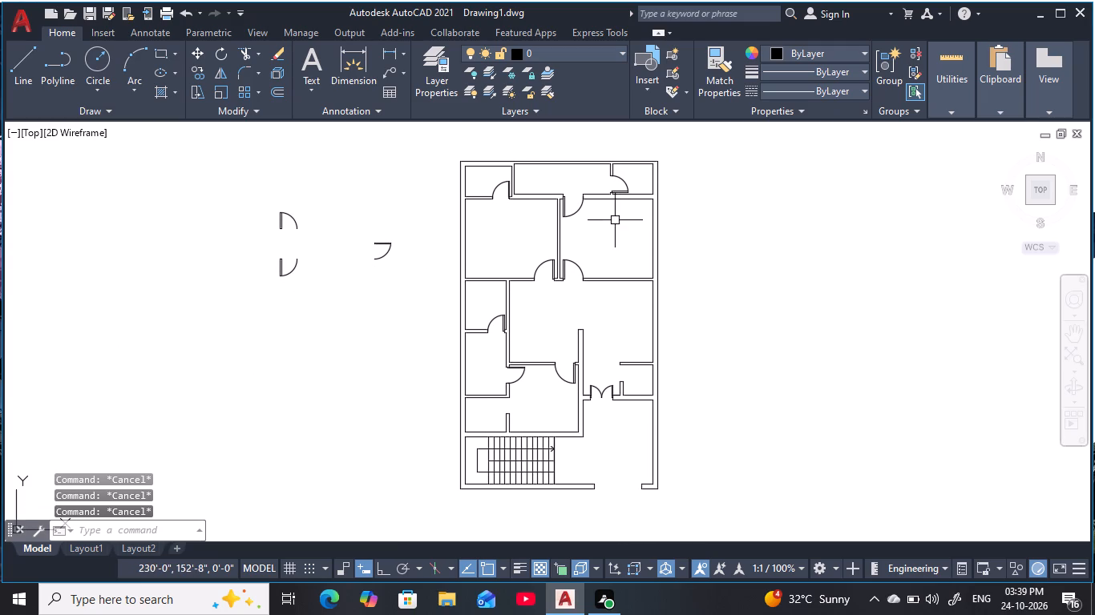
Trim away the inner face line of the top wall in the top-right small room.
middle_click_drag(620, 163, 606, 211)
scroll(636, 223, "up", 2)
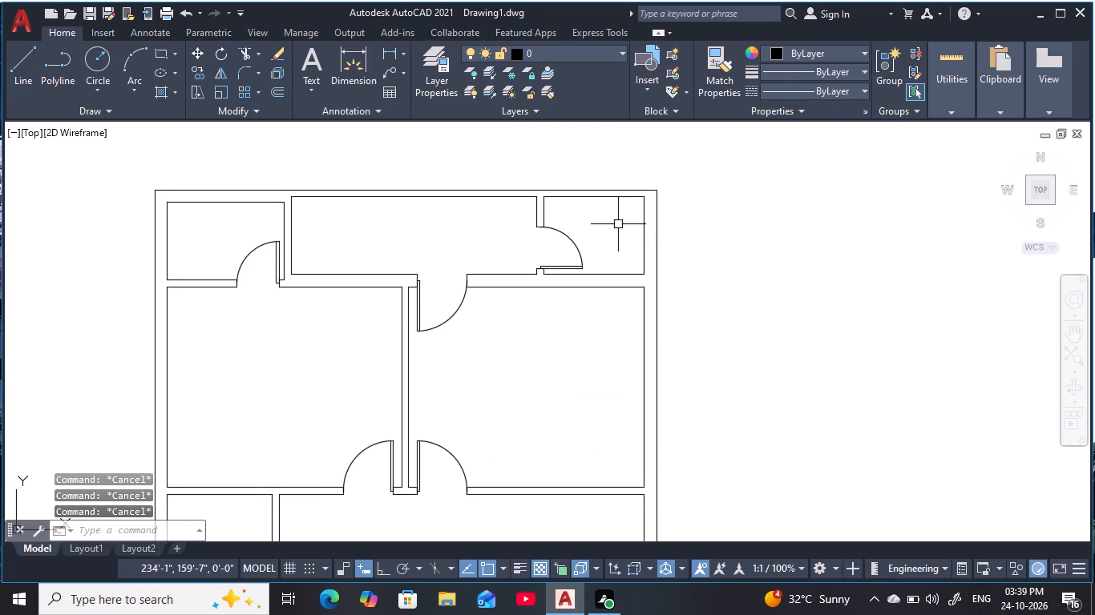
middle_click_drag(618, 225, 628, 252)
scroll(628, 251, "up", 1)
middle_click_drag(628, 254, 592, 254)
key("Escape")
key("Escape")
key("Escape")
middle_click_drag(585, 275, 576, 268)
scroll(576, 269, "up", 1)
middle_click_drag(575, 267, 583, 293)
key("Escape")
key("Escape")
key("Escape")
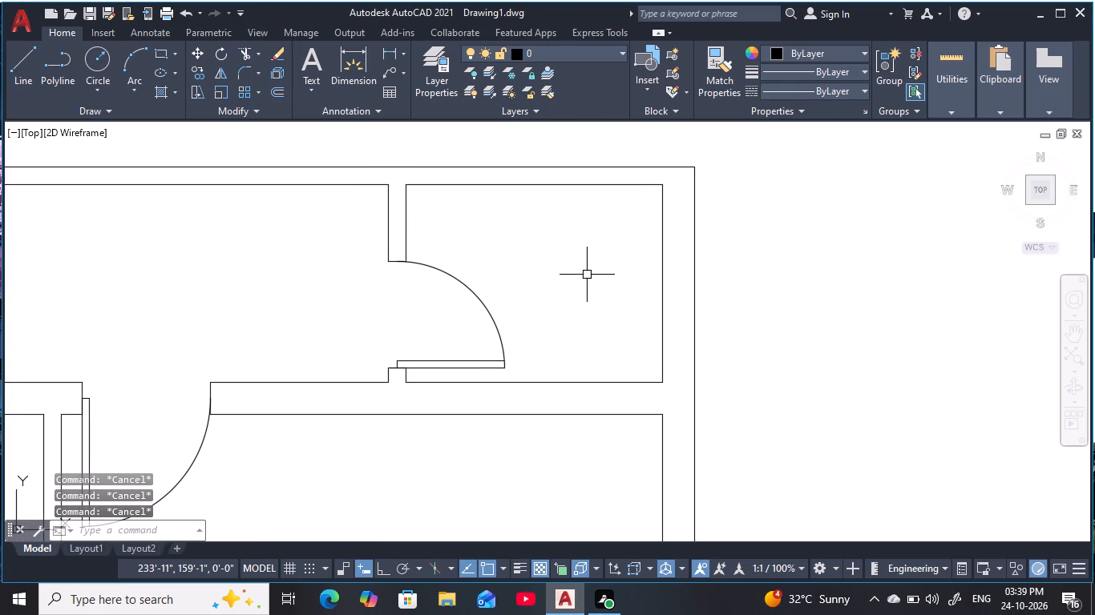
type("tr")
key("space")
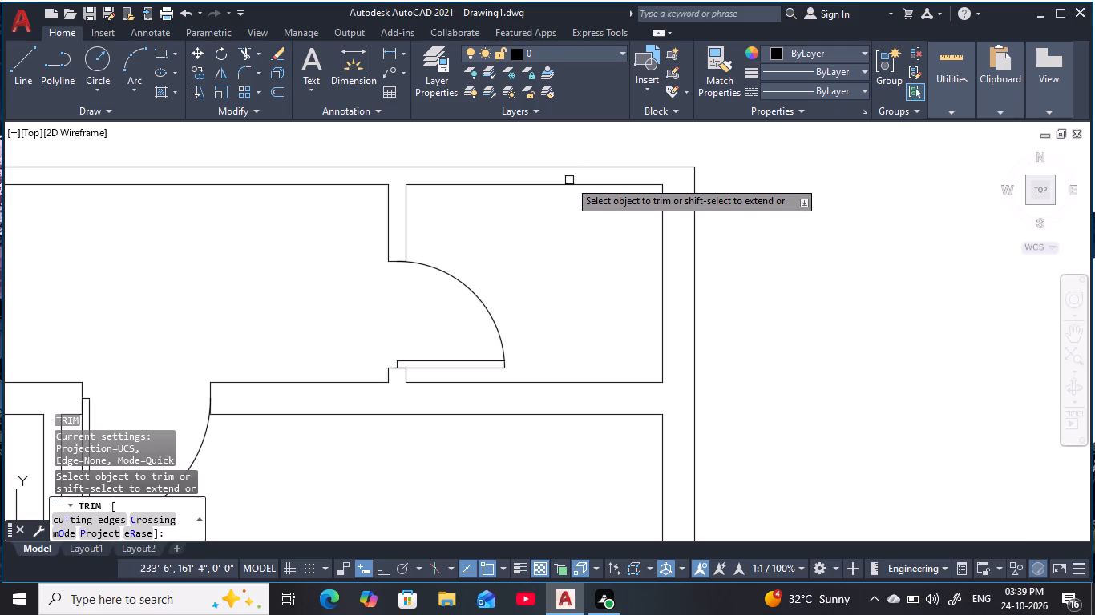
left_click(569, 187)
key("Escape")
key("Escape")
key("Escape")
key("Escape")
key("Escape")
key("Escape")
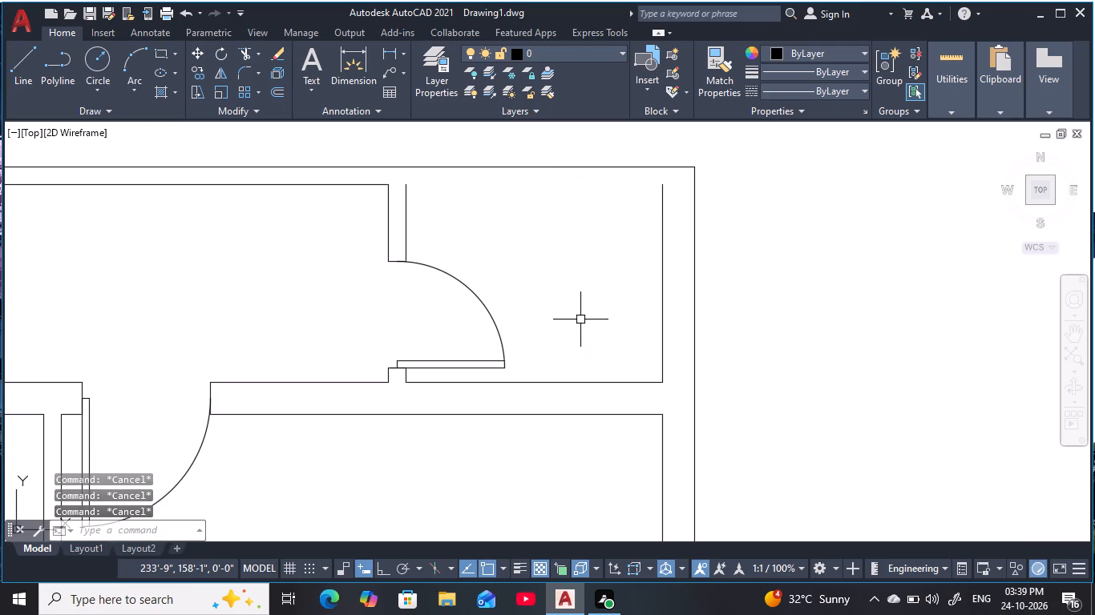
Trim away the upper face line of the wall along the bottom of the top-right small room.
type("tr")
key("space")
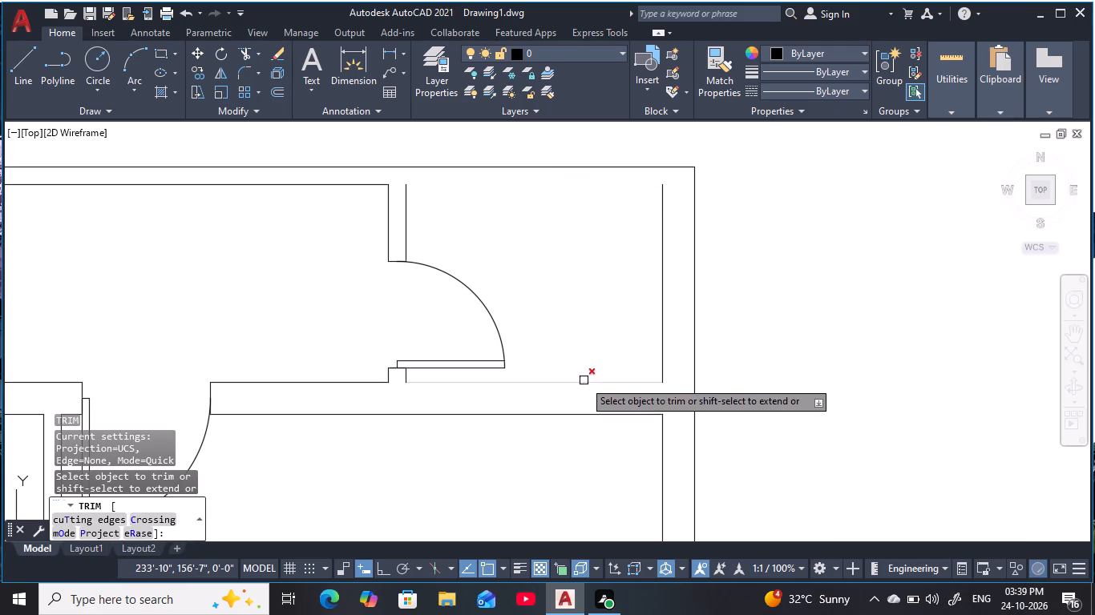
left_click(584, 381)
key("Escape")
key("Escape")
key("Escape")
key("Escape")
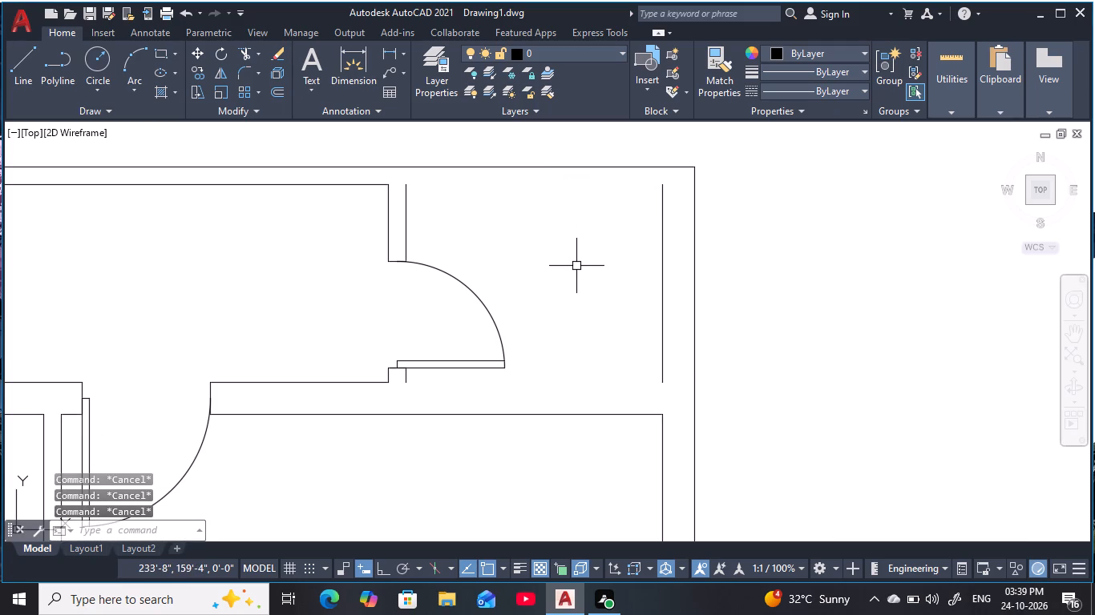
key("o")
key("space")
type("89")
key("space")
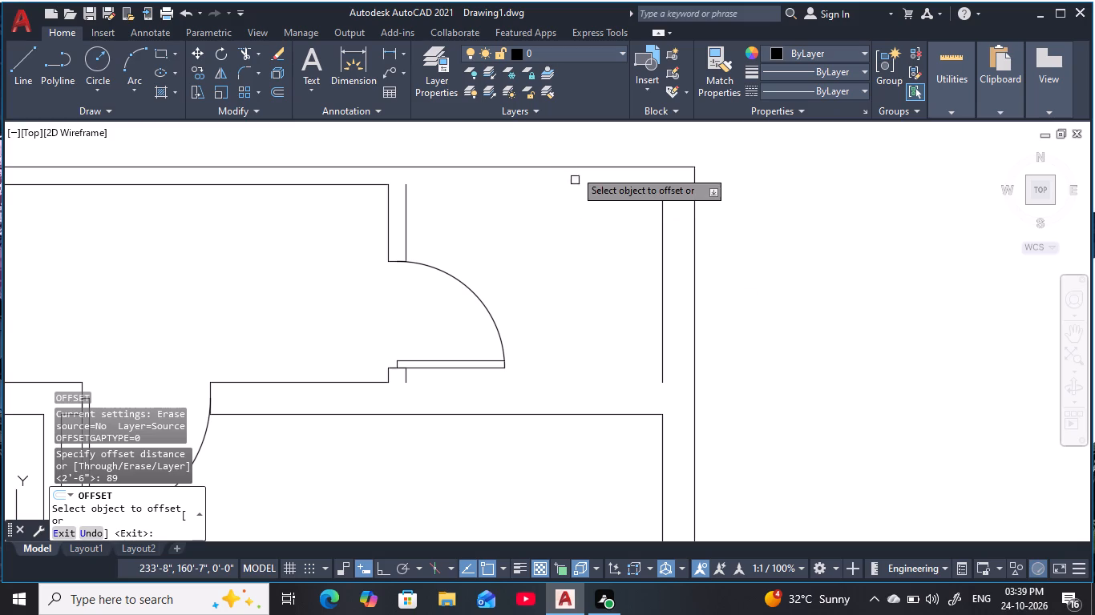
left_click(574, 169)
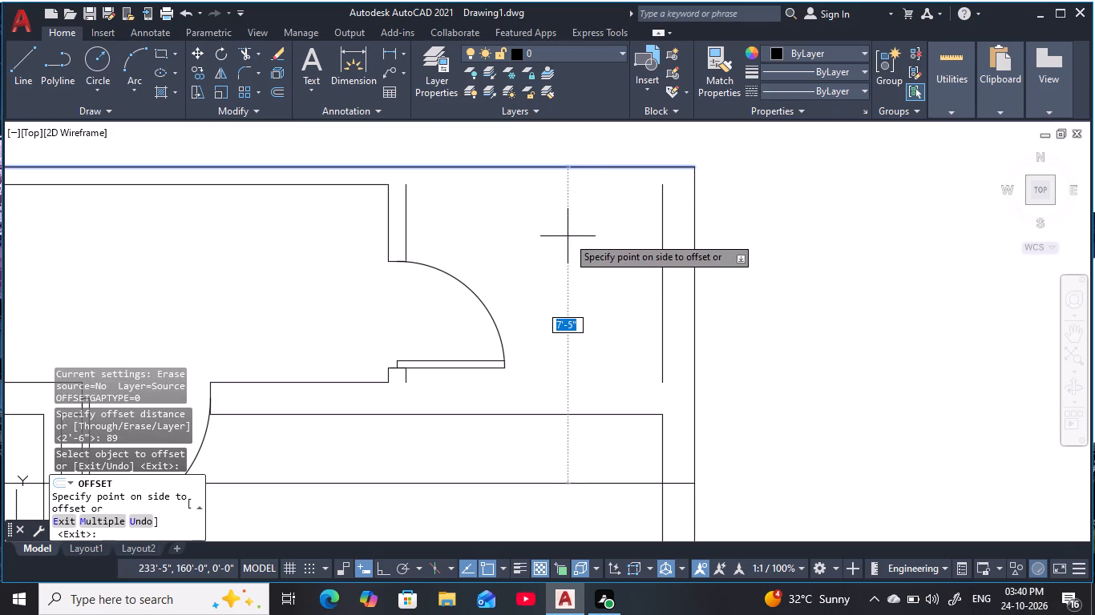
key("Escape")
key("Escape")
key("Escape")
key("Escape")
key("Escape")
Offset the outer top wall line 9" downward to form the top-right small room's new inner wall face.
type("o")
key("space")
type("9")
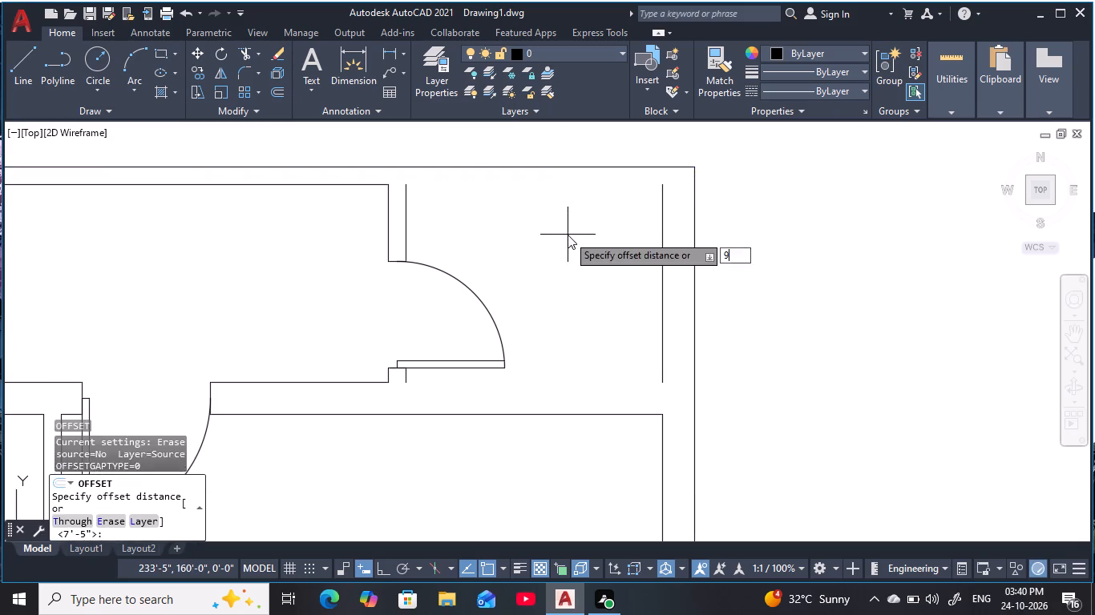
key("space")
left_click(577, 167)
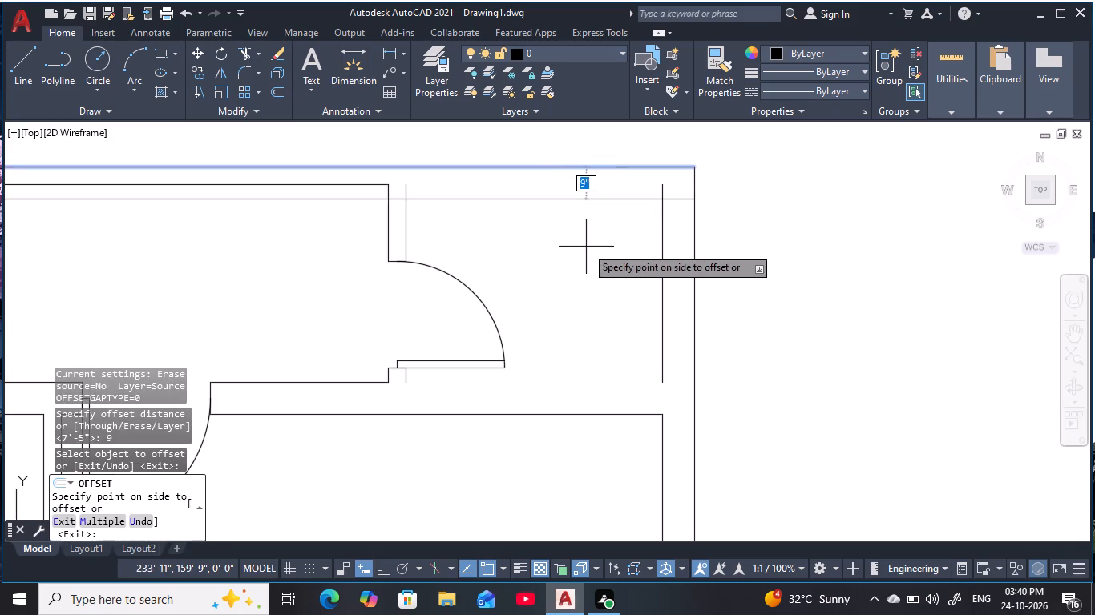
left_click(586, 247)
middle_click_drag(580, 246, 661, 253)
key("Escape")
key("Escape")
key("Escape")
key("Escape")
key("Escape")
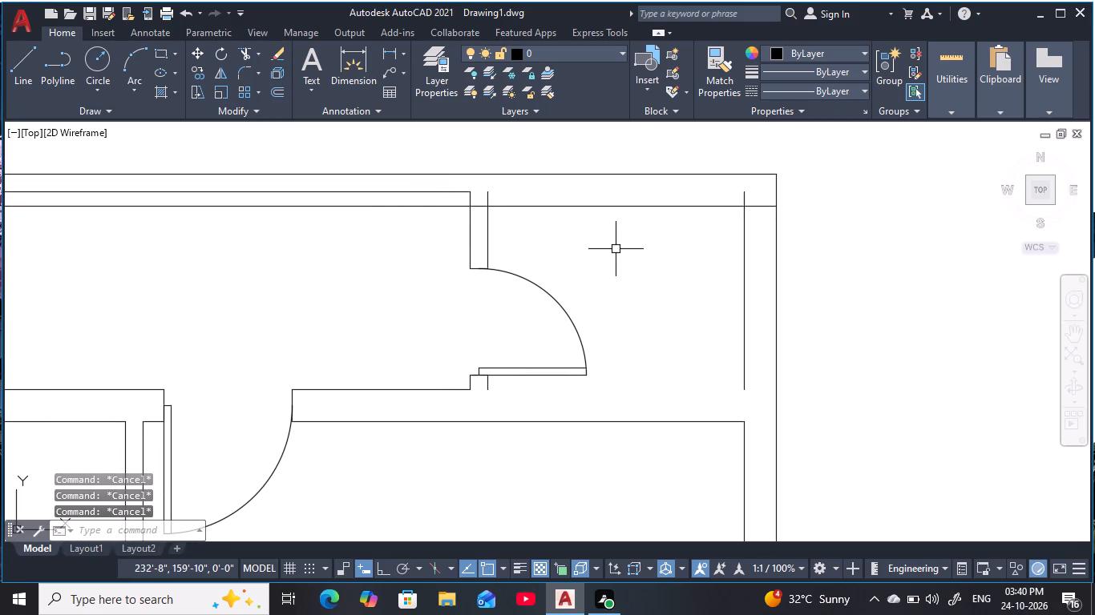
Trim the new wall face line outside the top-right small room and the vertical wall line ends projecting above it.
type("tr")
key("space")
left_click(418, 204)
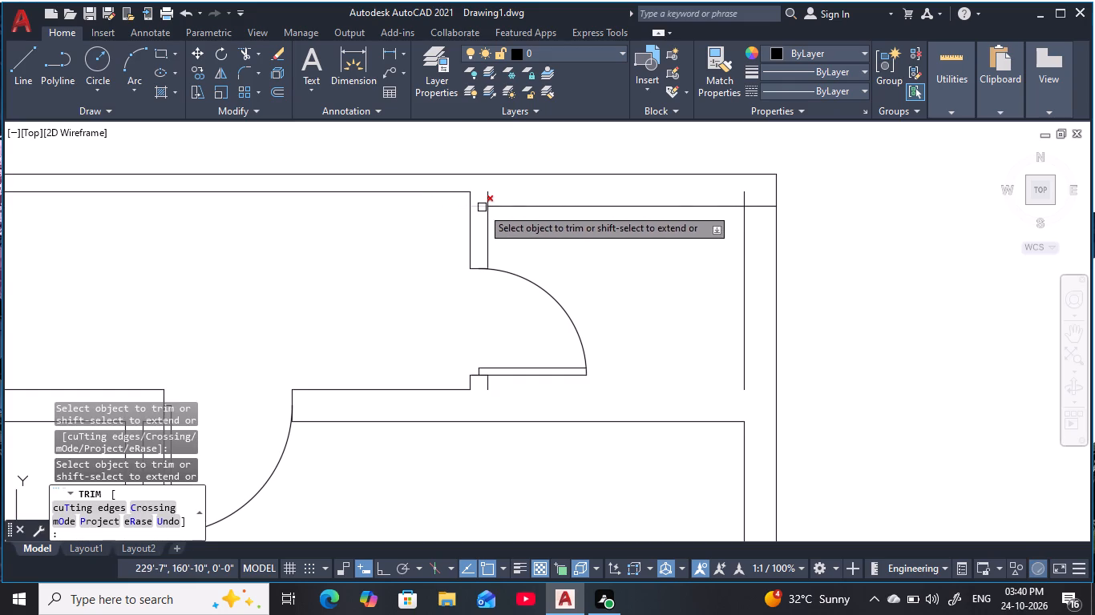
left_click(480, 207)
left_click(487, 198)
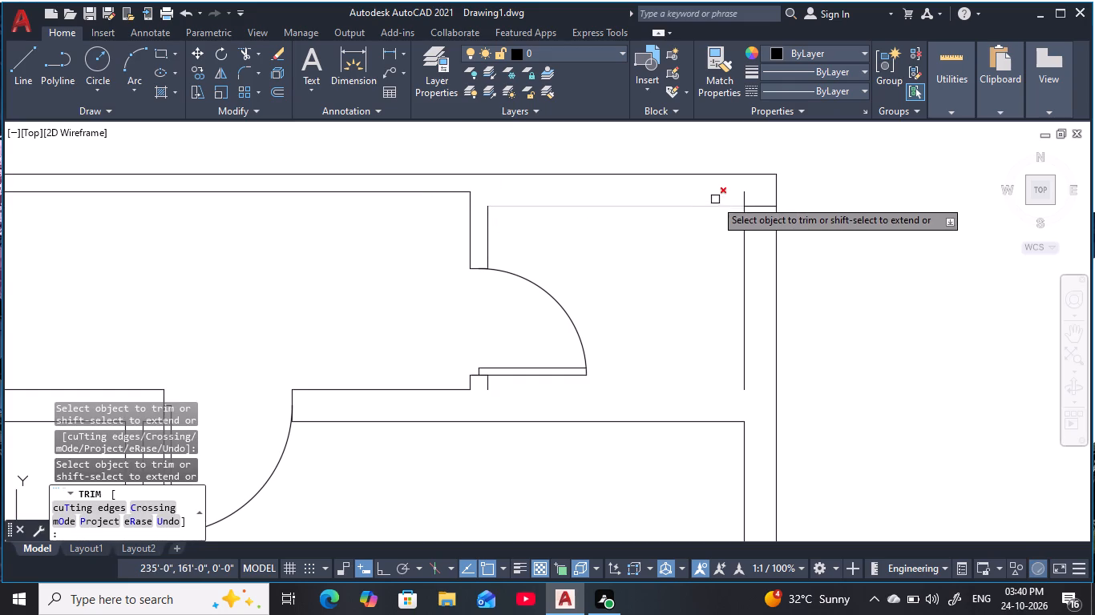
left_click(745, 199)
left_click(752, 206)
scroll(596, 297, "down", 1)
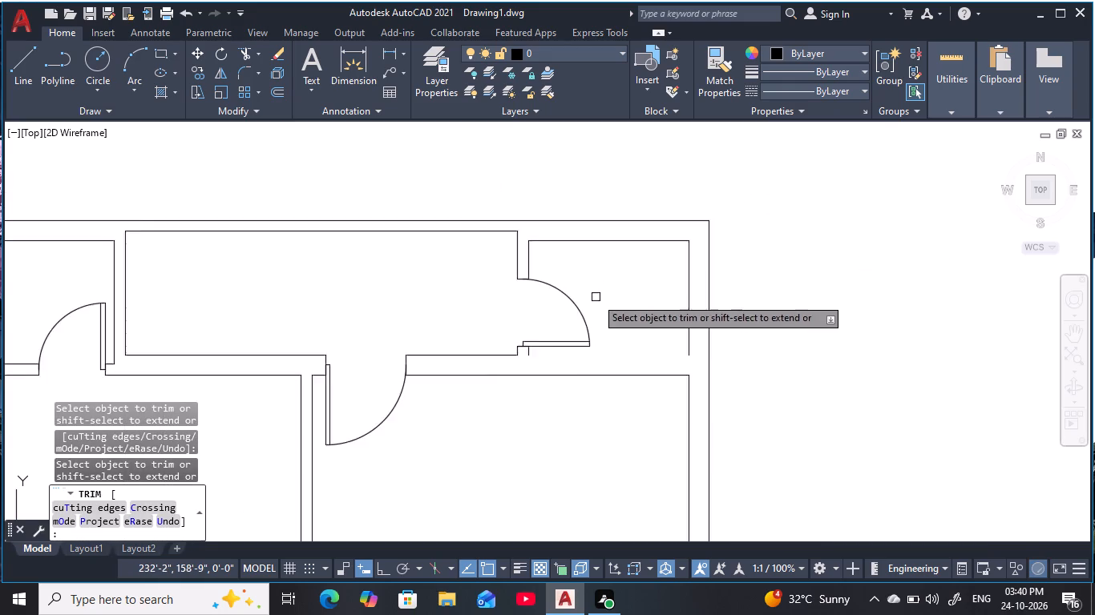
middle_click_drag(619, 297, 716, 286)
key("Escape")
key("Escape")
middle_click_drag(710, 284, 640, 265)
key("Escape")
key("Escape")
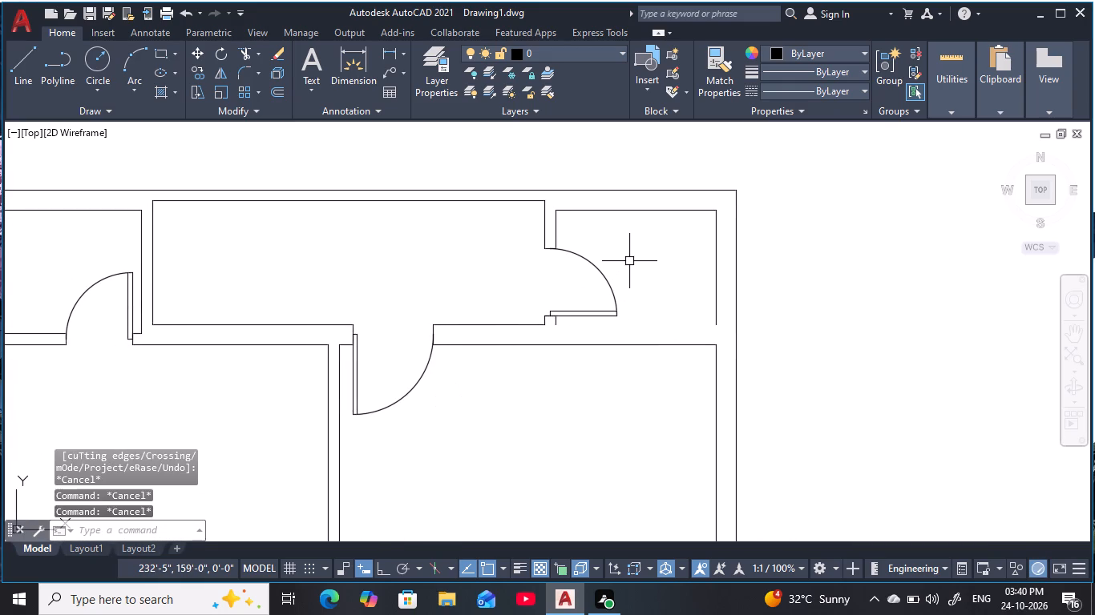
Offset the lower face line of the wall below the top-right small room 5" upward.
type("o 5")
key("space")
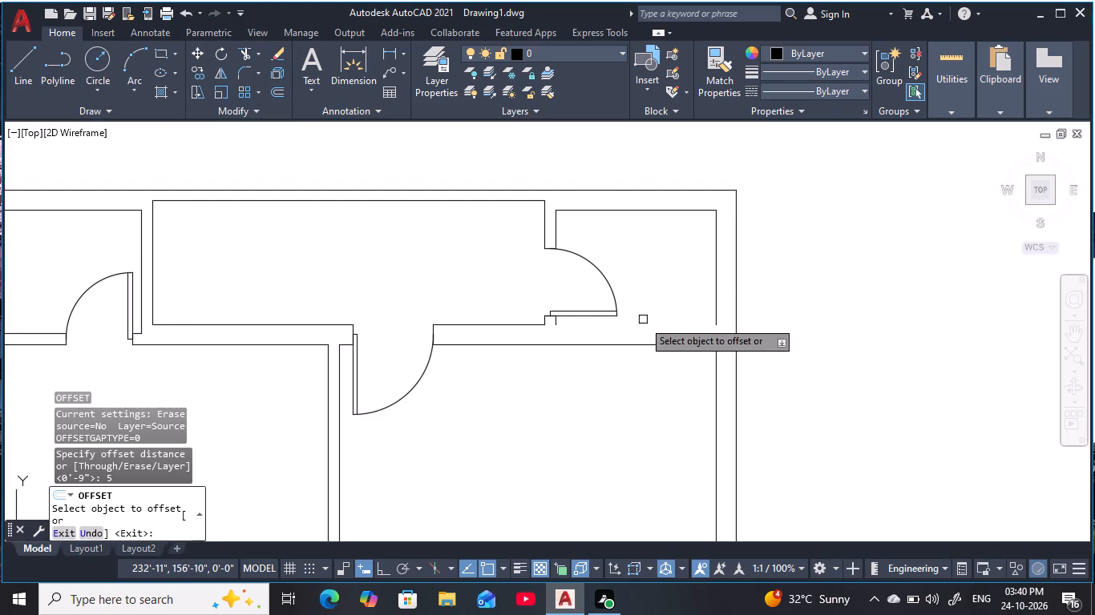
left_click(645, 345)
left_click(663, 310)
key("Escape")
key("Escape")
key("Escape")
key("Escape")
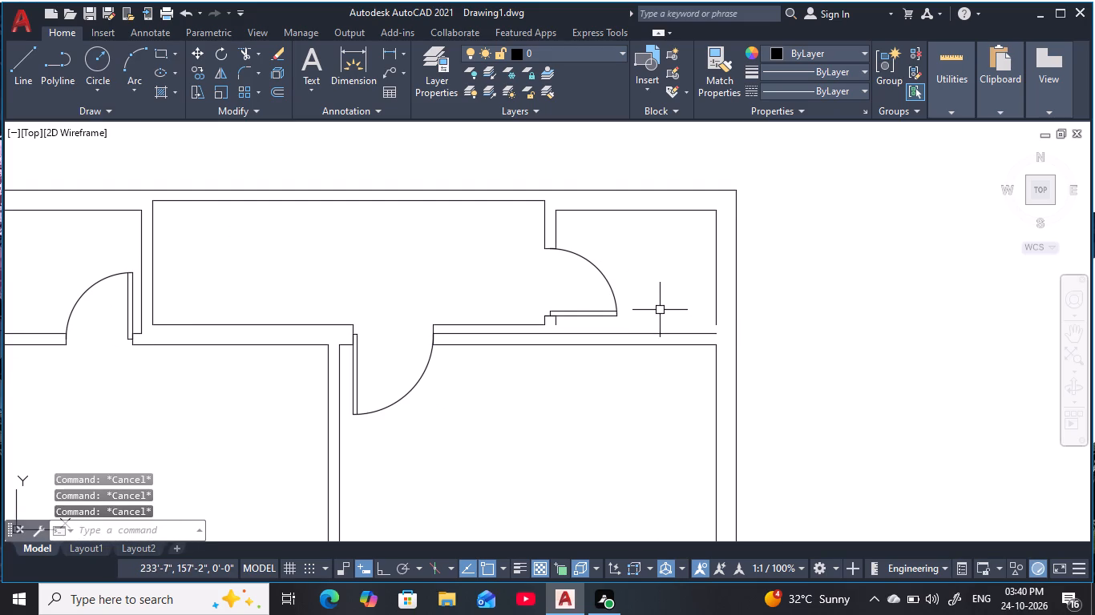
Extend both partition face lines below the top-right small room's door down to the new wall face line.
type("ex")
key("space")
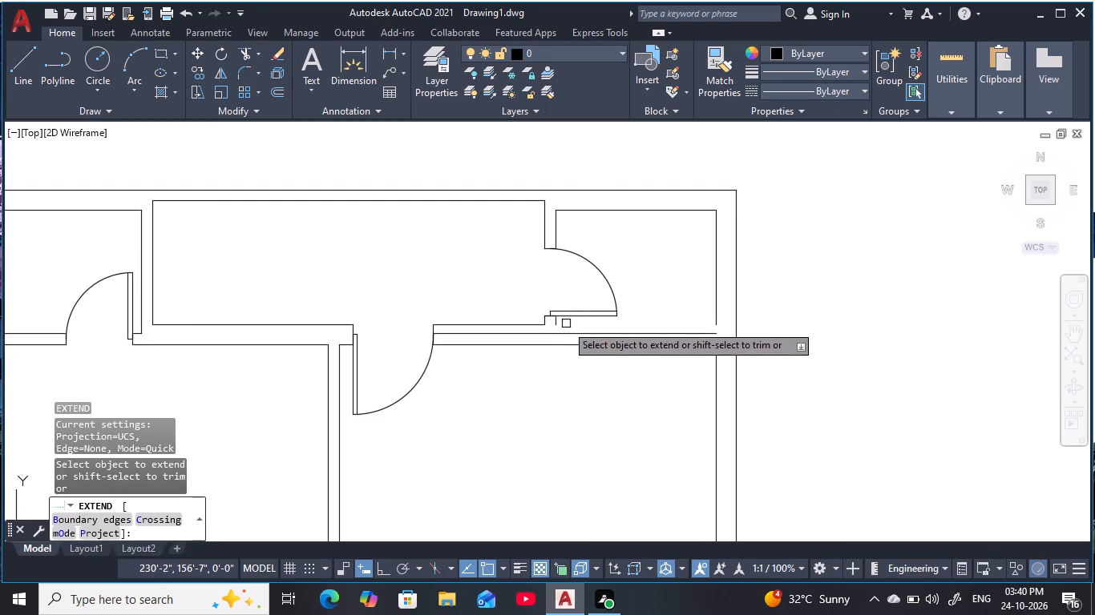
left_click(557, 325)
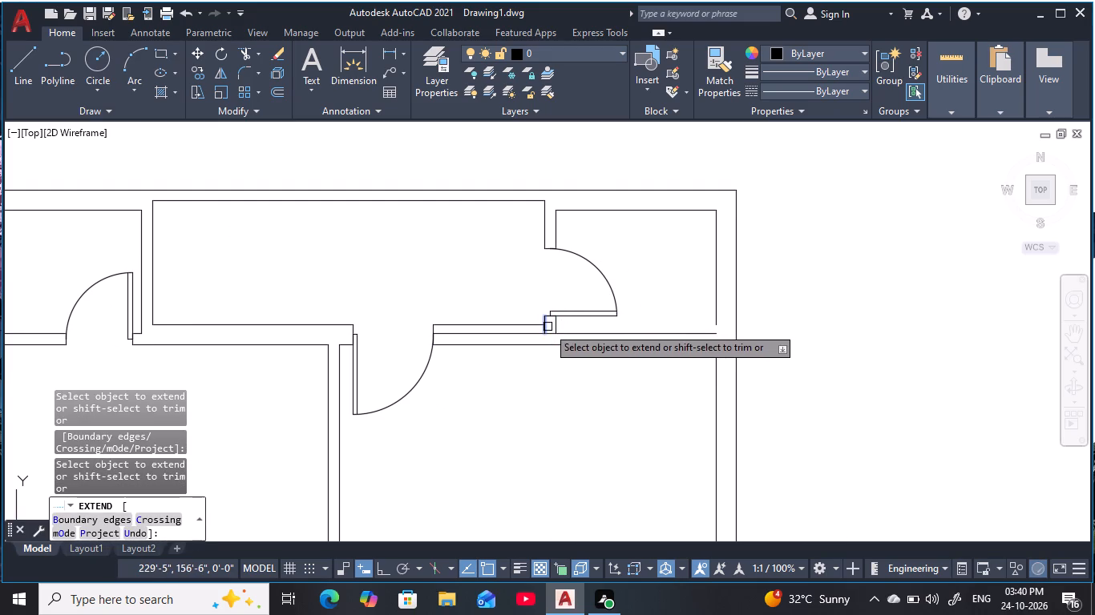
left_click(547, 327)
key("Escape")
key("Escape")
key("Escape")
key("Escape")
Trim the new face line back to the top-right small room's inner corner and remove the partition line stub projecting into the wall.
type("tr")
key("space")
left_click(523, 335)
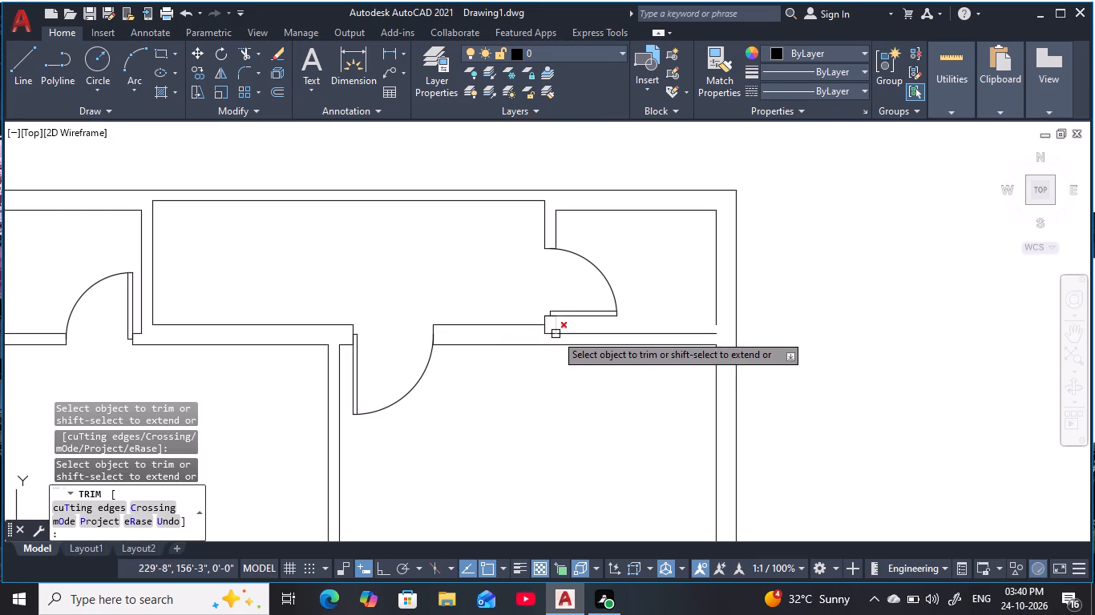
scroll(556, 334, "up", 3)
left_click(536, 340)
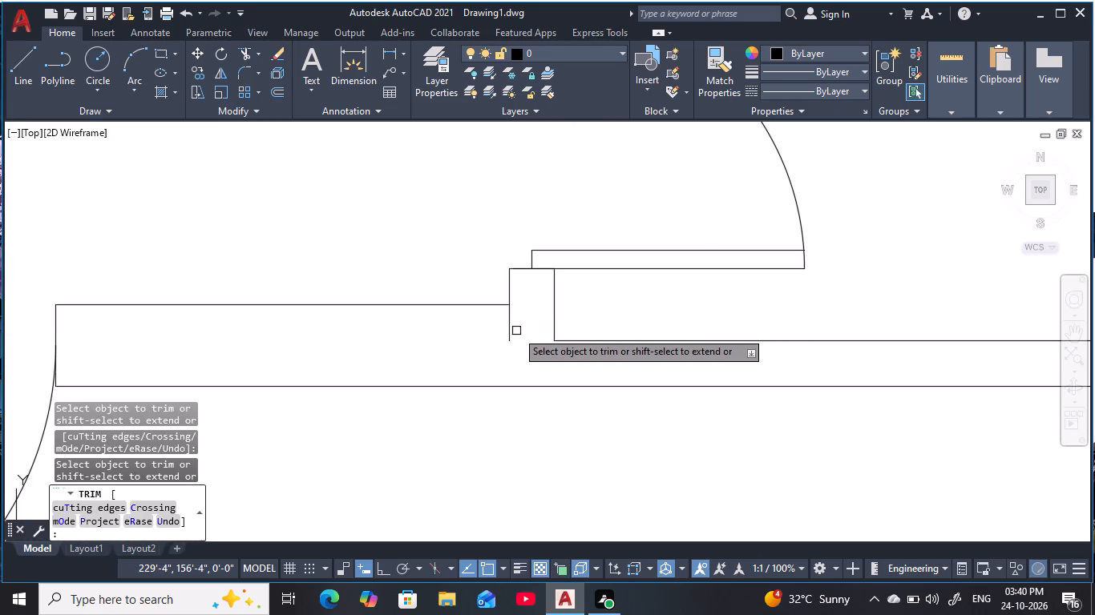
left_click(512, 332)
scroll(604, 312, "down", 2)
middle_click_drag(606, 311, 516, 314)
scroll(658, 295, "down", 1)
middle_click_drag(658, 295, 612, 298)
scroll(667, 309, "up", 1)
middle_click(644, 307)
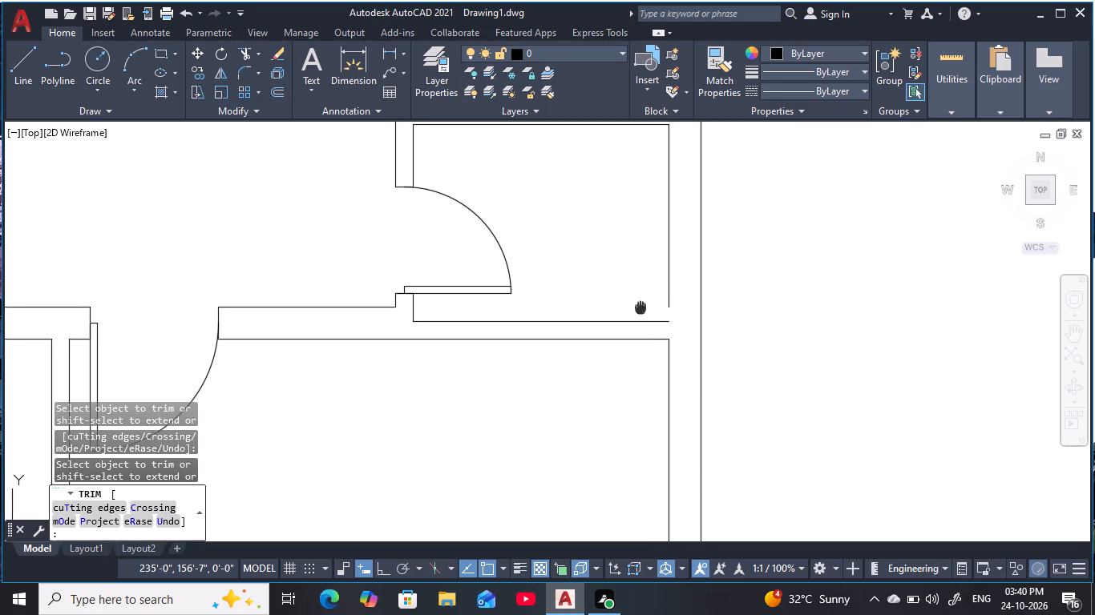
key("Escape")
key("Escape")
key("Escape")
key("Escape")
key("Escape")
key("Escape")
key("Escape")
key("Escape")
key("Escape")
key("Escape")
key("Escape")
key("Escape")
key("Escape")
Extend the inner face line of the outer side wall down to the top-right small room's new bottom face line.
type("ex")
key("space")
left_click(667, 280)
scroll(616, 275, "down", 2)
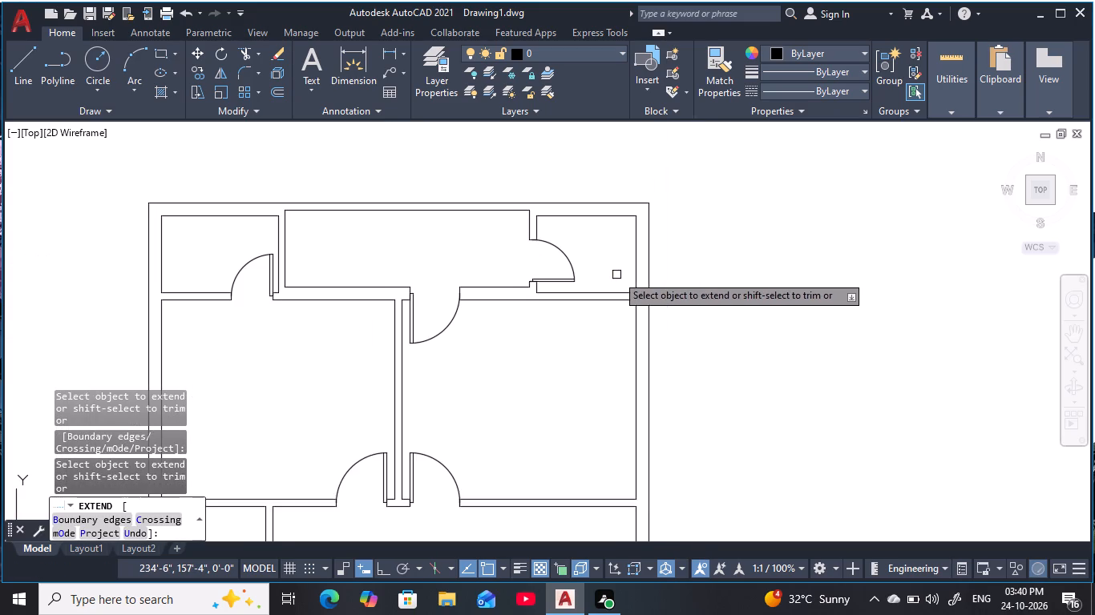
middle_click(616, 275)
key("Escape")
key("Escape")
key("Escape")
key("Escape")
middle_click_drag(704, 259, 721, 247)
key("Escape")
key("Escape")
key("Escape")
key("Escape")
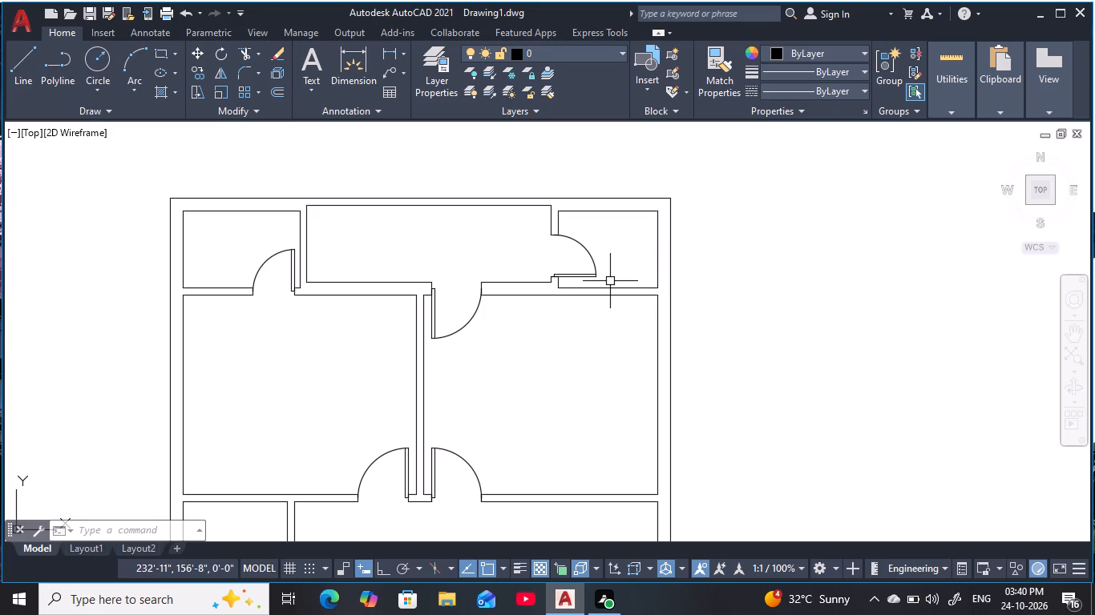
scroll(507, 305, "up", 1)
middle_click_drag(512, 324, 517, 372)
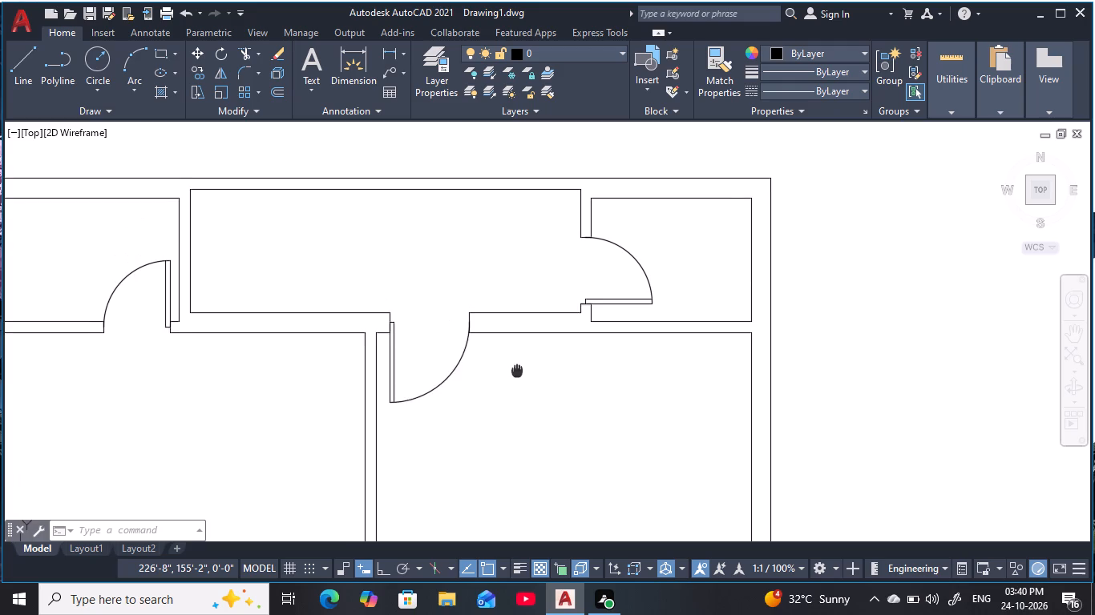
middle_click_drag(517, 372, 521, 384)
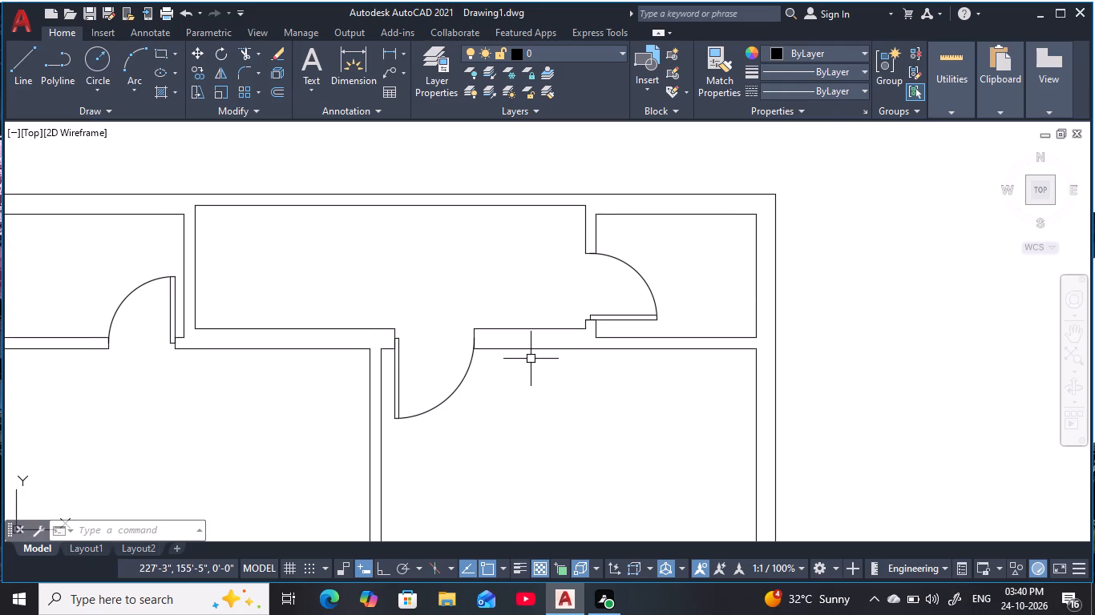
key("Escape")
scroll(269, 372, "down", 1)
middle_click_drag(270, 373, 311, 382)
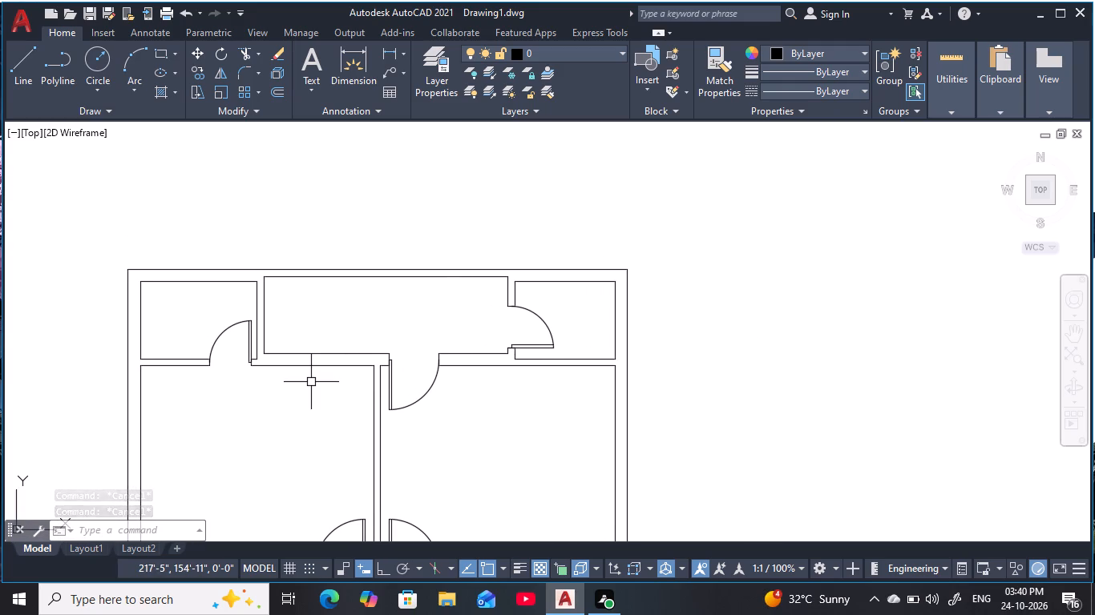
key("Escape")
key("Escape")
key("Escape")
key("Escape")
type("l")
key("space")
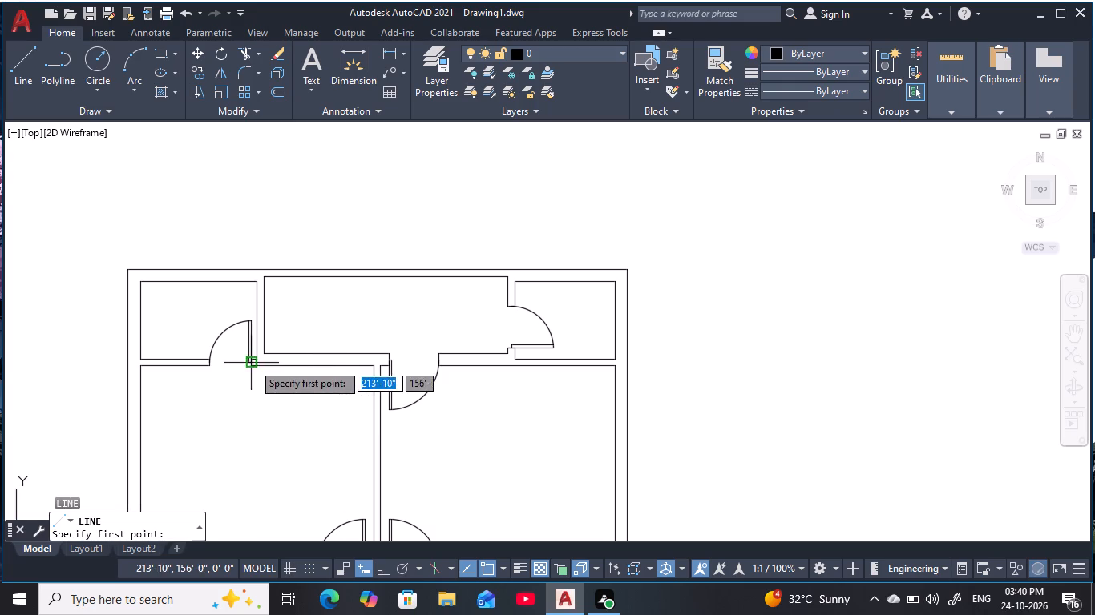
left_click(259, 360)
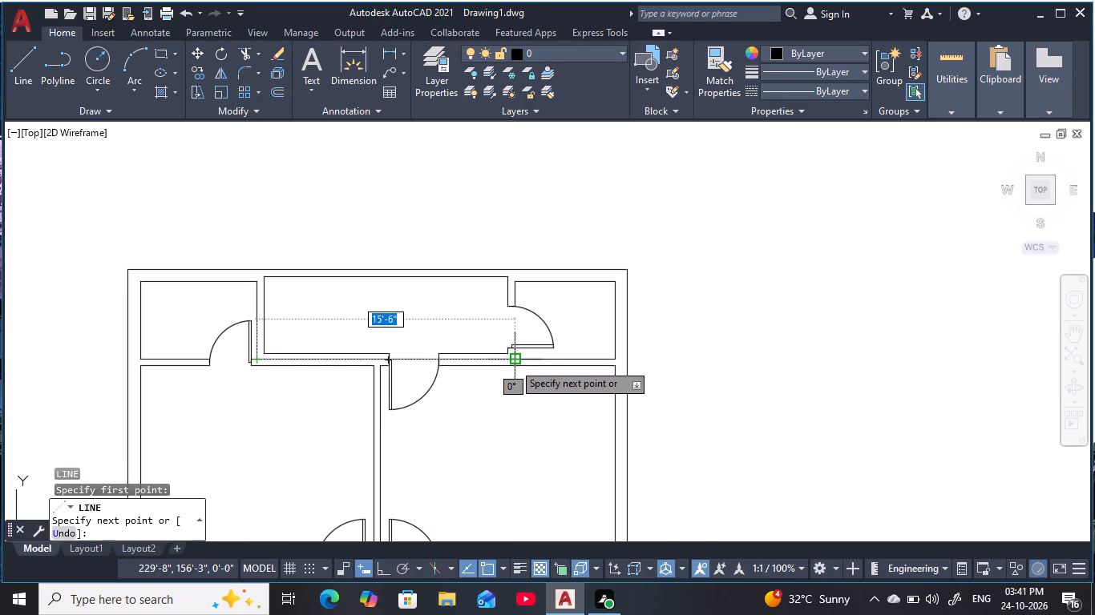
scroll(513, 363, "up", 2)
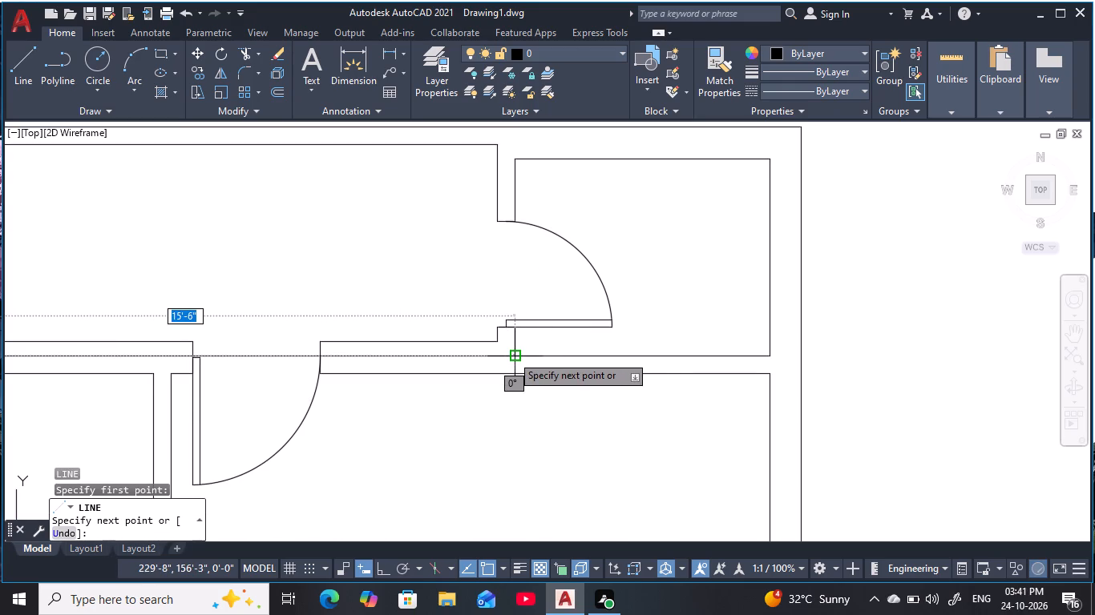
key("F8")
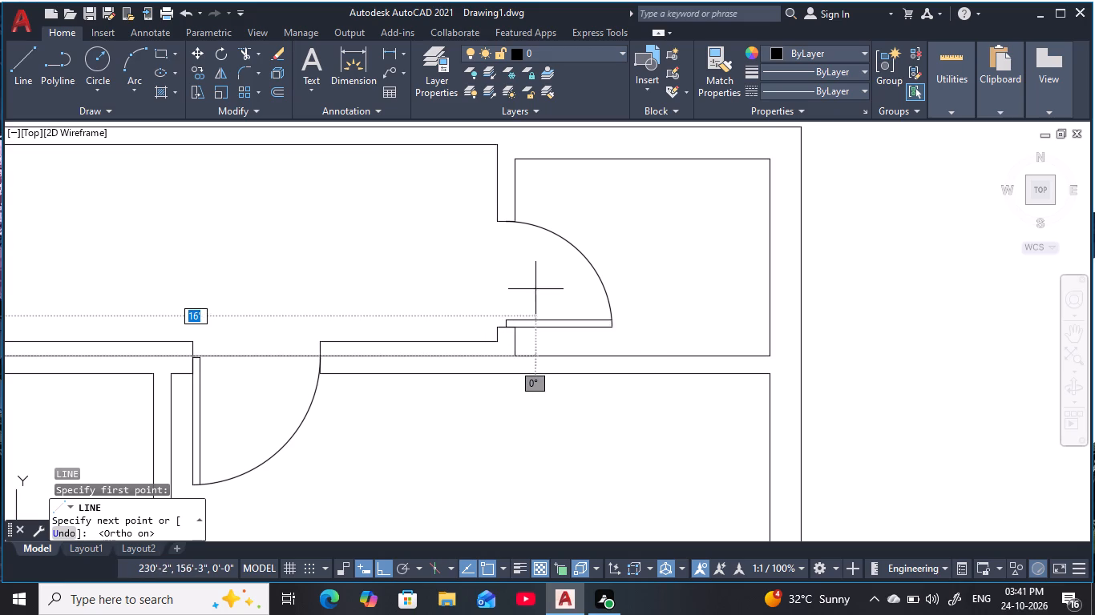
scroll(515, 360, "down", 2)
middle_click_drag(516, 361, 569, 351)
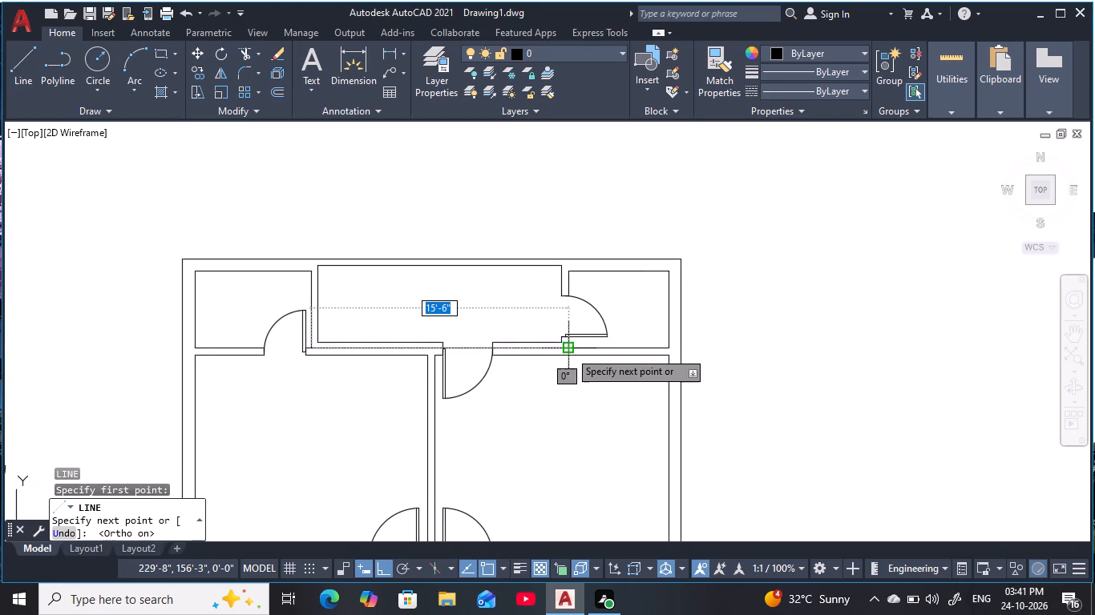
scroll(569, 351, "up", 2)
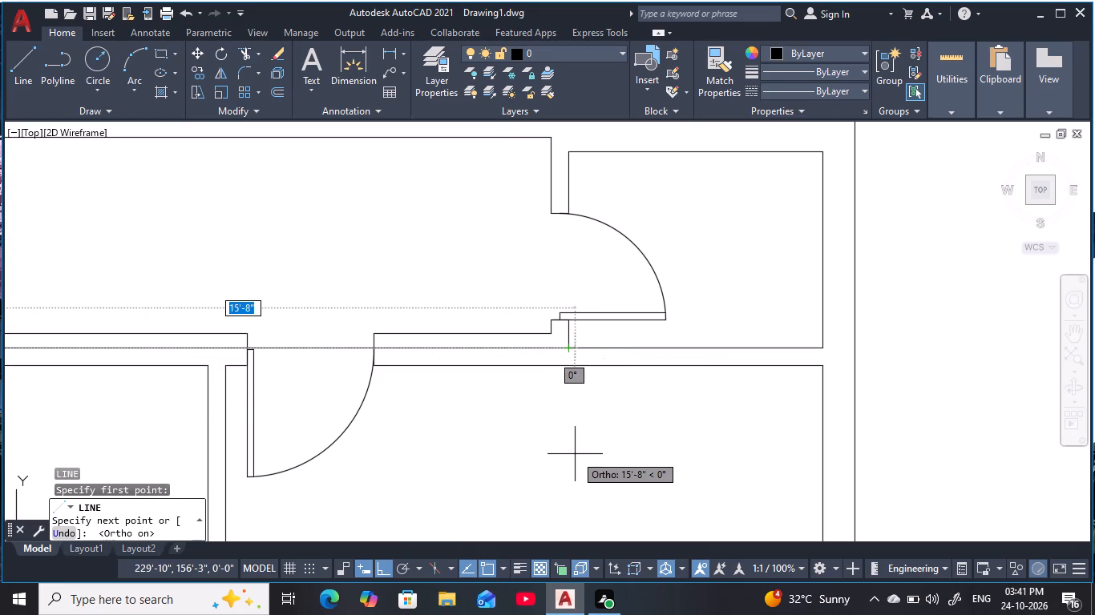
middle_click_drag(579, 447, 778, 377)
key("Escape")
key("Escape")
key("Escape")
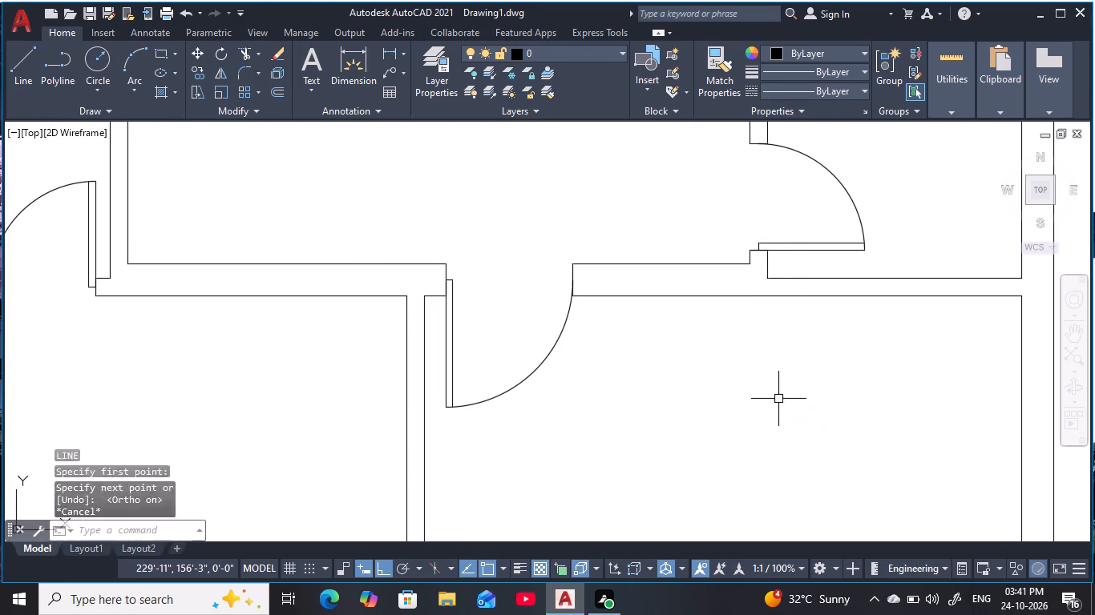
Erase the three spare door symbols lying outside the floor plan.
scroll(557, 342, "down", 2)
middle_click(629, 356)
key("Escape")
key("Escape")
key("Escape")
middle_click_drag(619, 364, 592, 358)
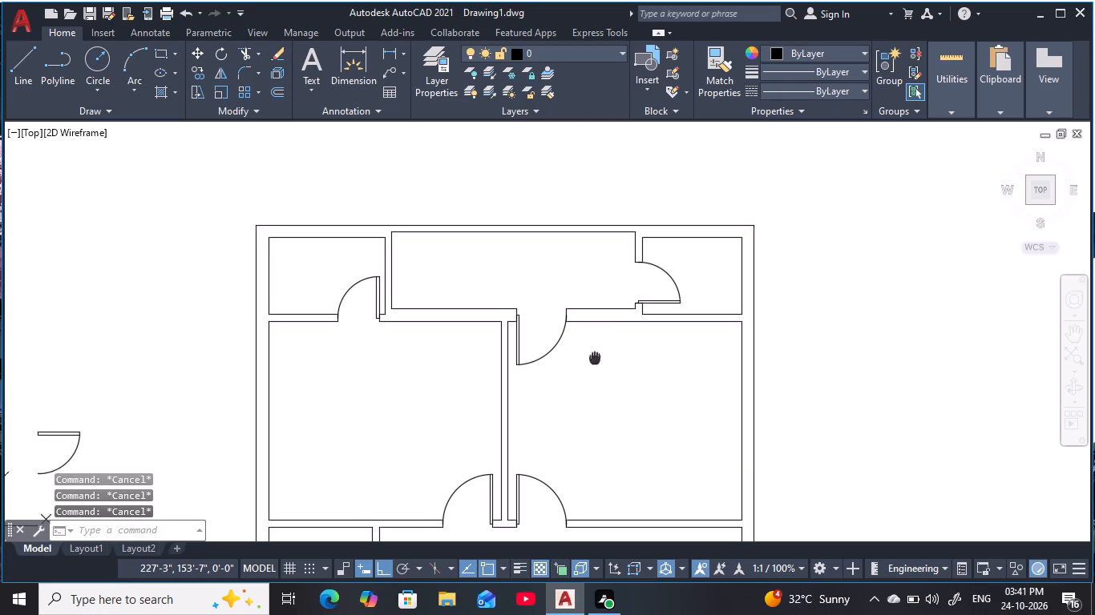
middle_click_drag(592, 358, 568, 352)
scroll(567, 352, "down", 1)
middle_click_drag(568, 352, 571, 287)
scroll(572, 286, "down", 1)
middle_click_drag(576, 321, 588, 243)
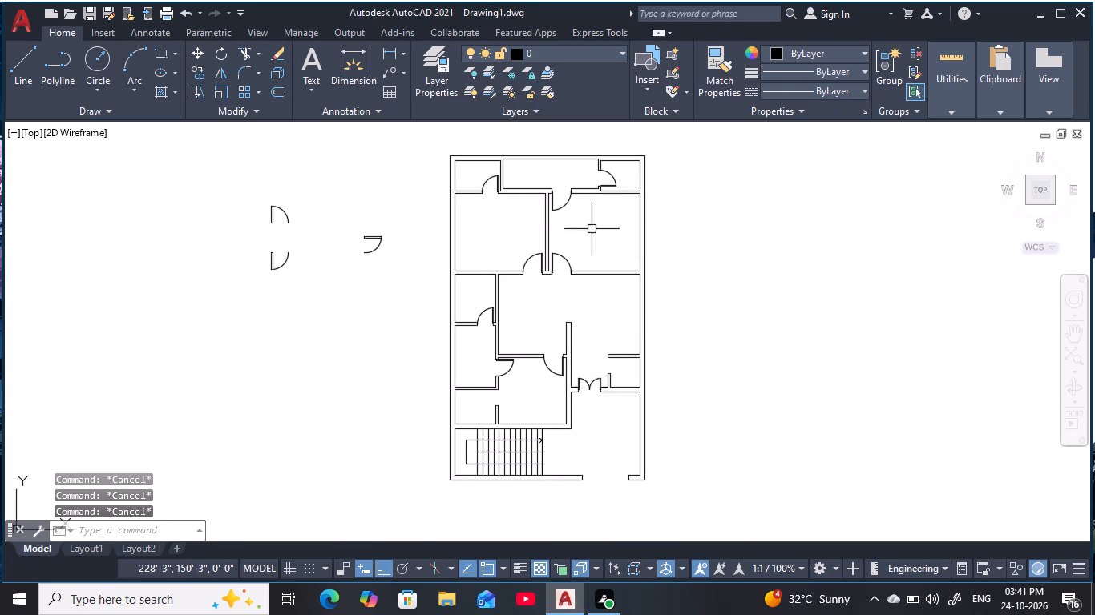
left_click_drag(451, 326, 442, 312)
key("Escape")
key("Escape")
left_click_drag(439, 320, 392, 285)
left_click_drag(246, 171, 225, 174)
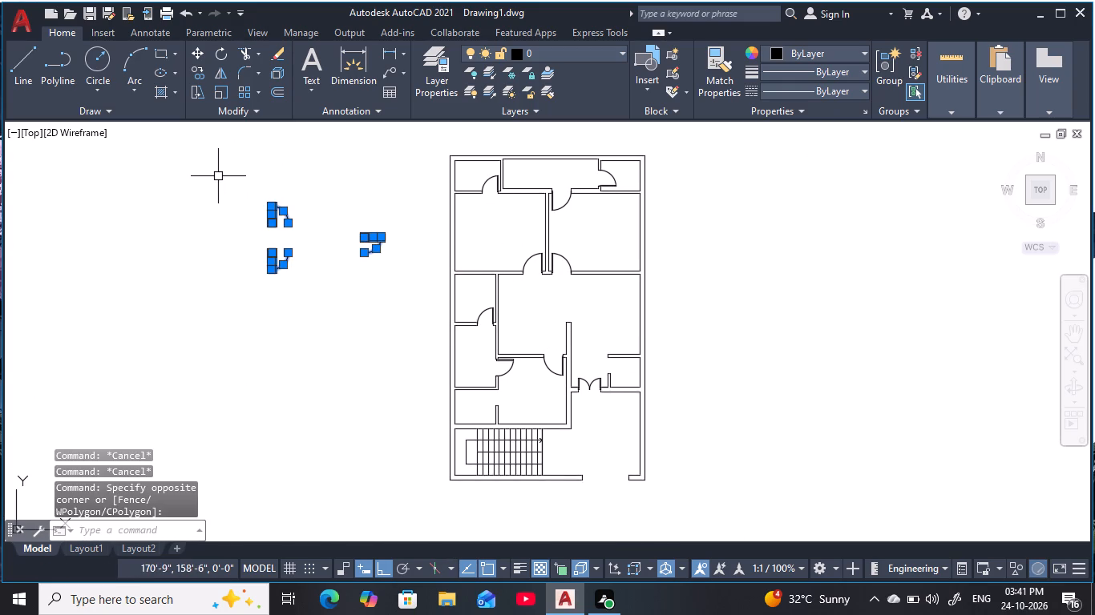
type("e")
key("space")
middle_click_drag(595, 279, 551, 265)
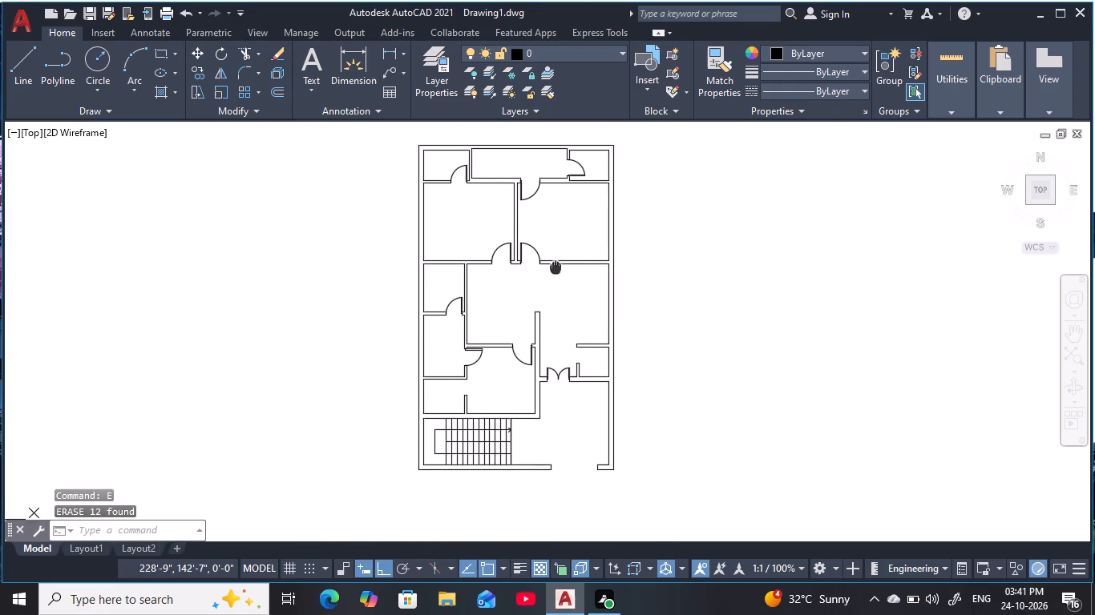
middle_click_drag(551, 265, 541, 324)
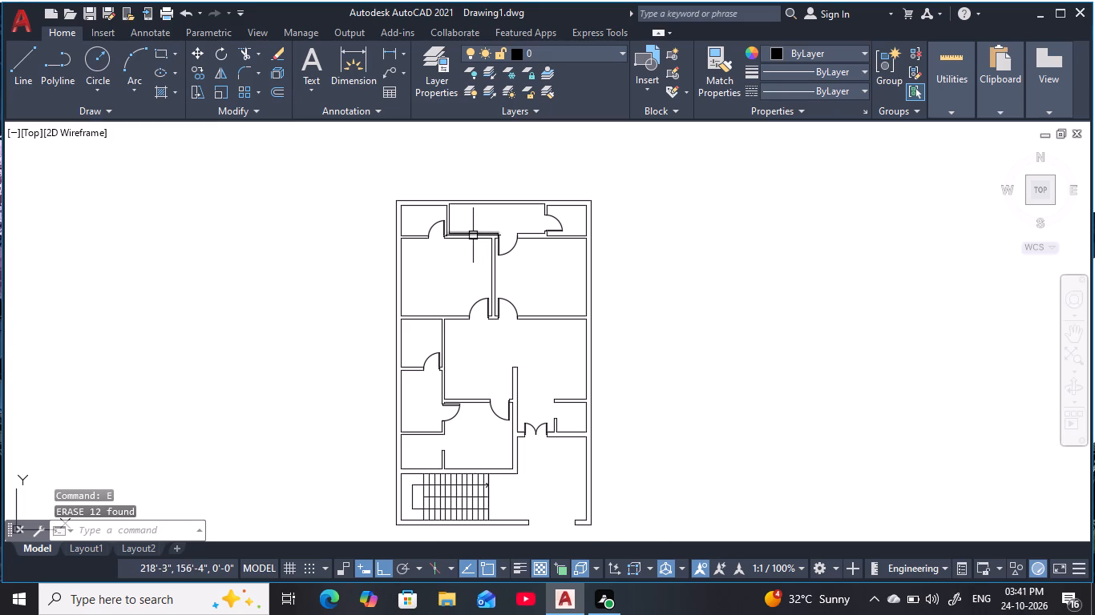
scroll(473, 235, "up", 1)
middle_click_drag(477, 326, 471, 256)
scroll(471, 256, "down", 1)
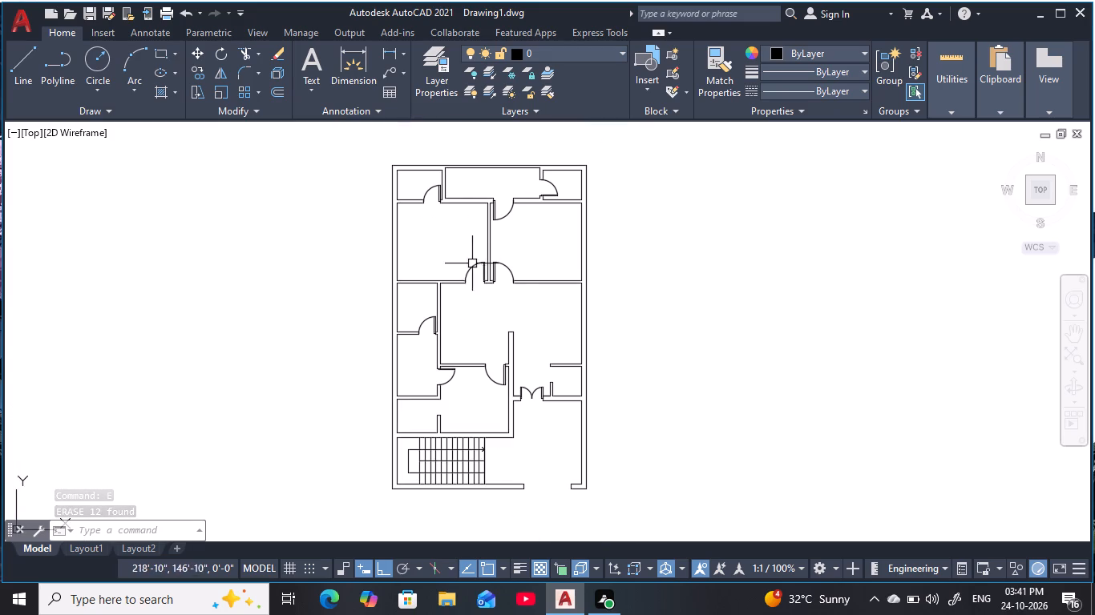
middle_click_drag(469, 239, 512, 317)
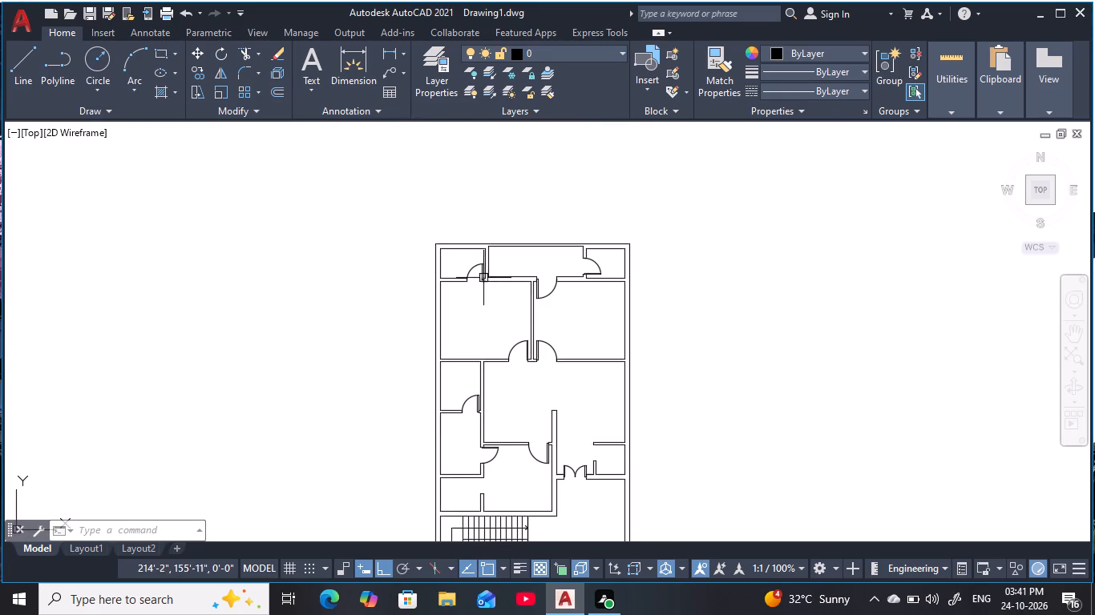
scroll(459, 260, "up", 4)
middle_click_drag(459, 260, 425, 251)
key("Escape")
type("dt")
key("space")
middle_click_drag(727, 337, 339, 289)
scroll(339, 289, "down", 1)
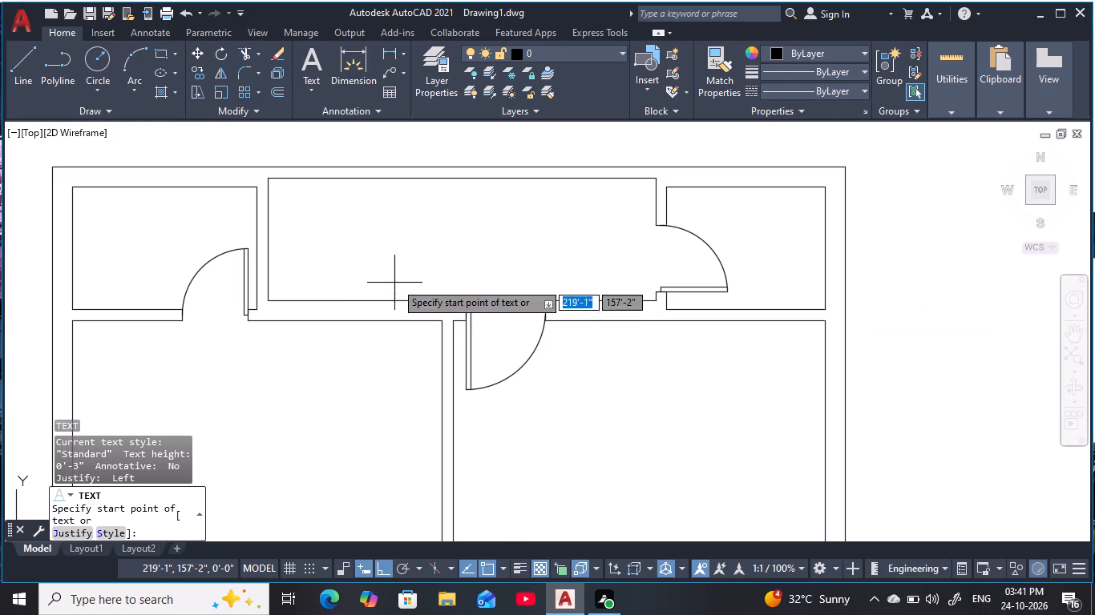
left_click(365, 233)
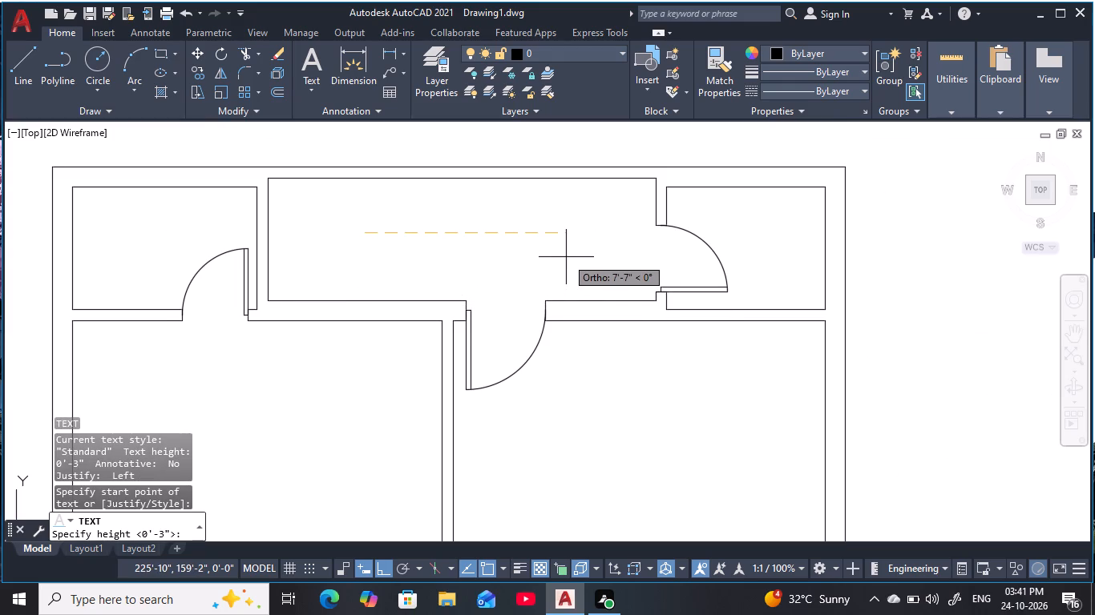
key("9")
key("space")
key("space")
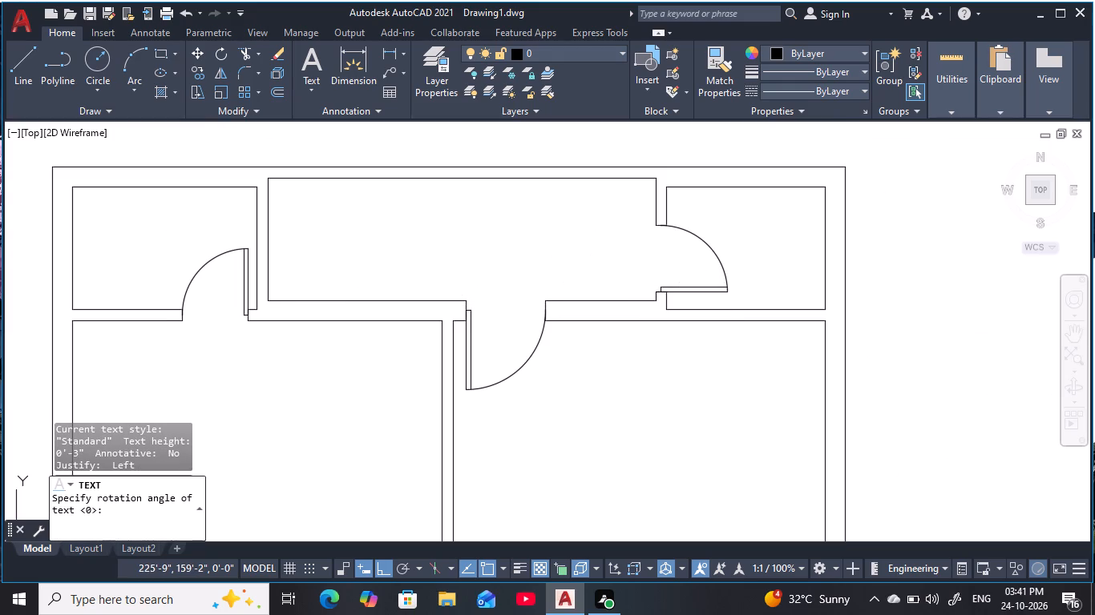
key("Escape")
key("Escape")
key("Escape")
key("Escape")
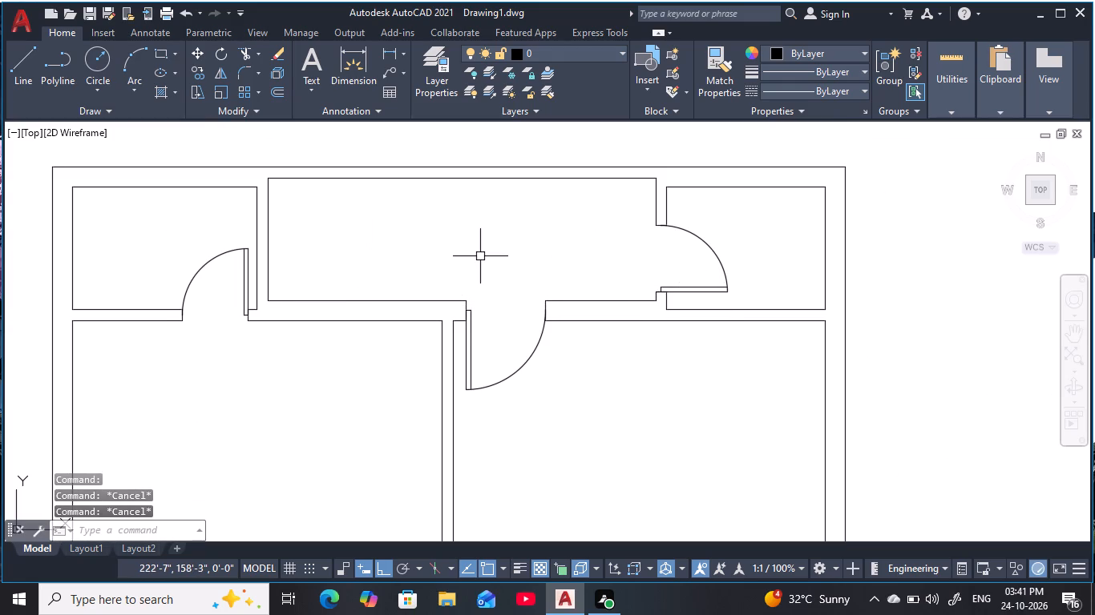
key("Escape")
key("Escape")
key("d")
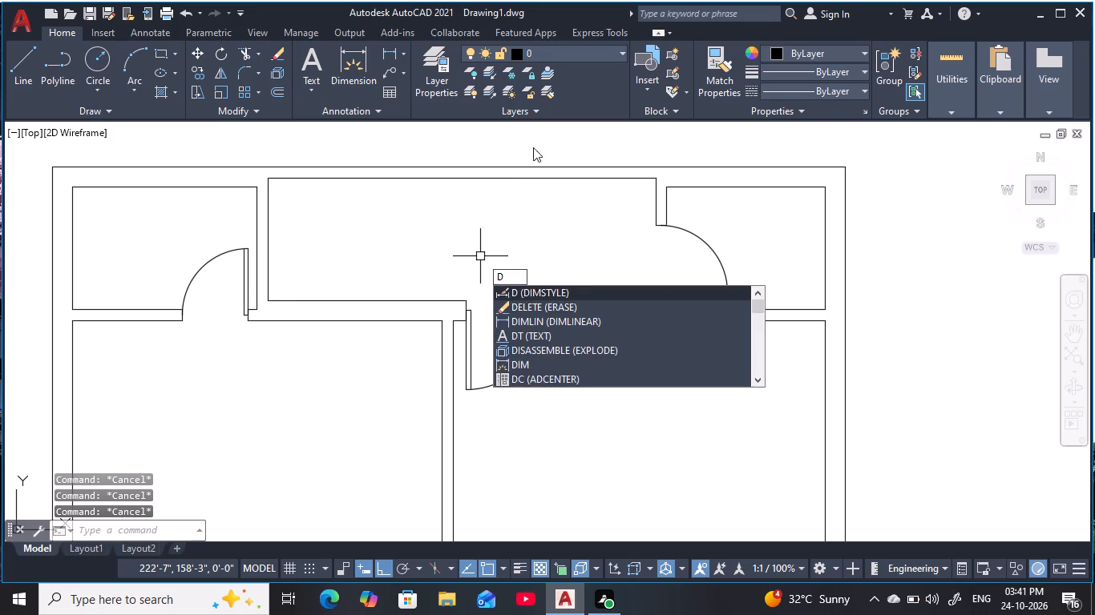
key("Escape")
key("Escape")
Set the current object colour to light red 242,113,114.
left_click(814, 51)
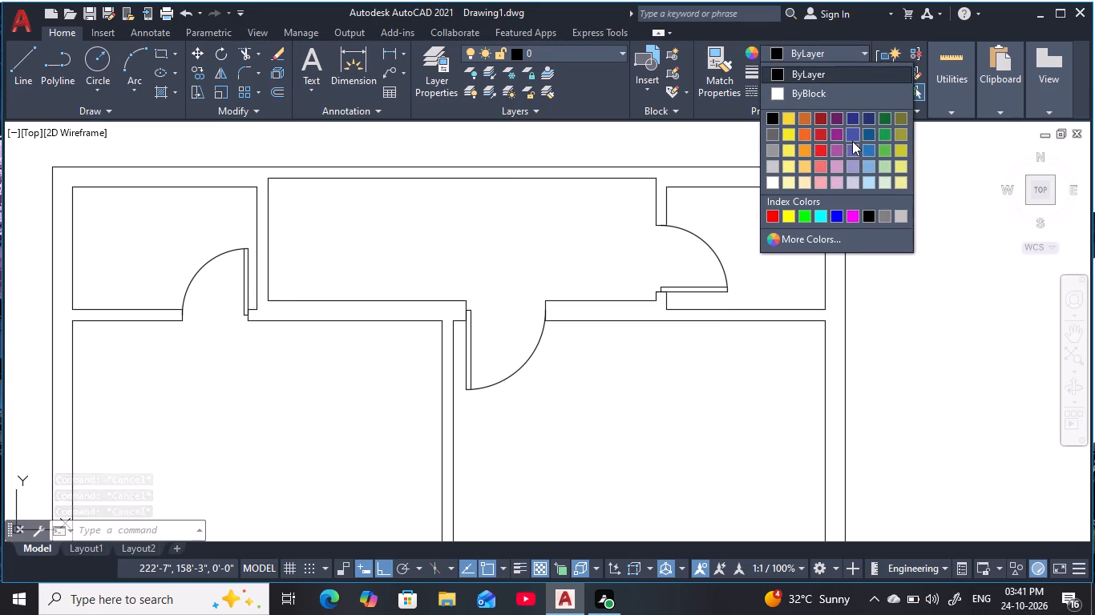
left_click(817, 163)
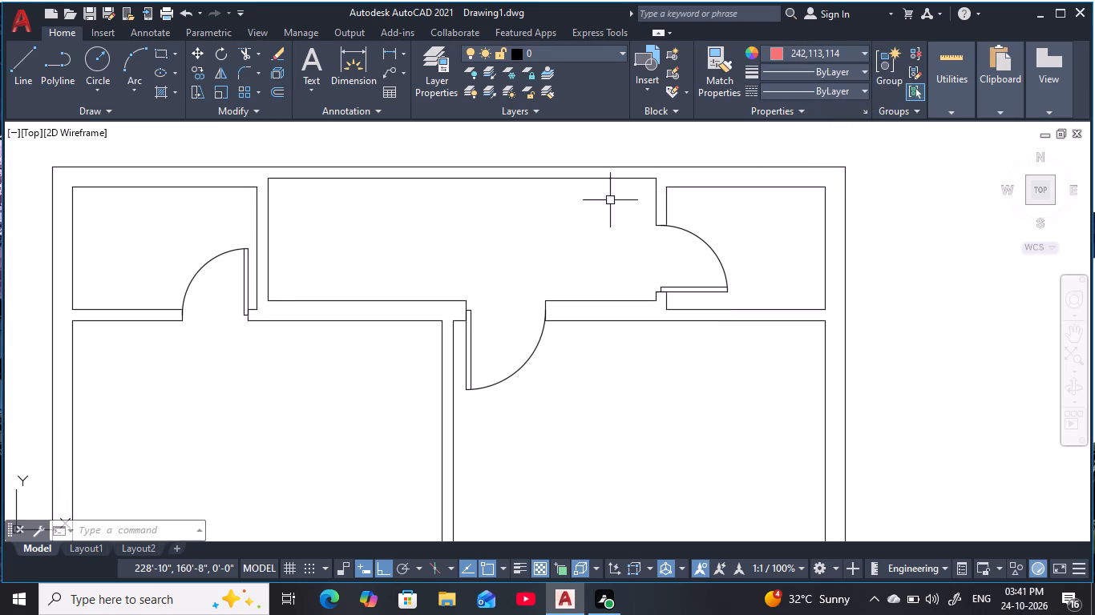
key("Escape")
key("Escape")
key("Escape")
Add linear dimensions for the top middle room's depth near its left wall and its width near its upper wall.
type("dli")
key("space")
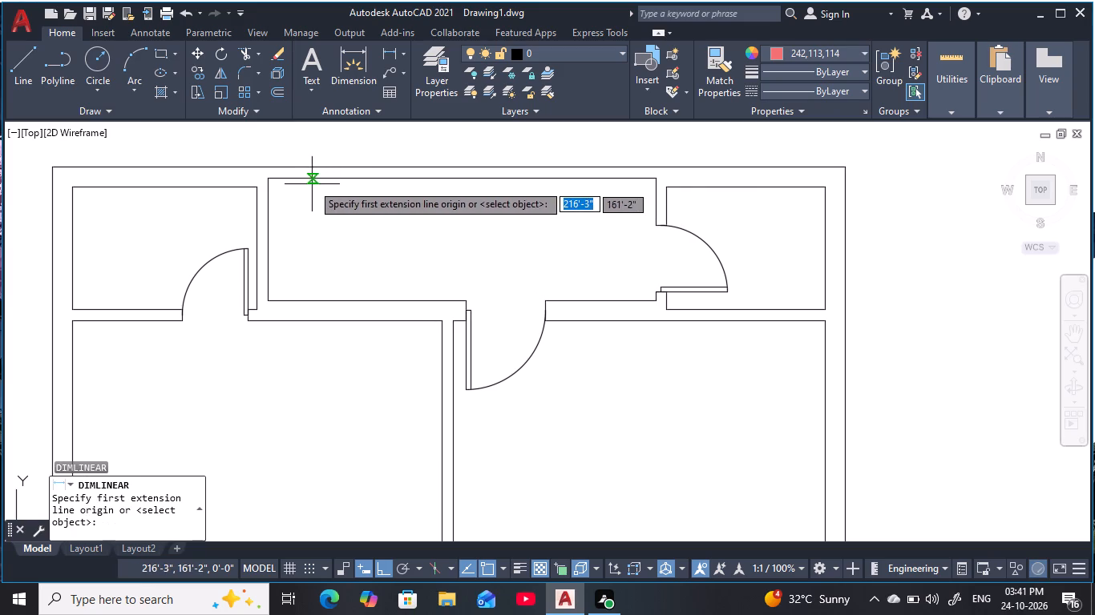
left_click(308, 179)
left_click(310, 297)
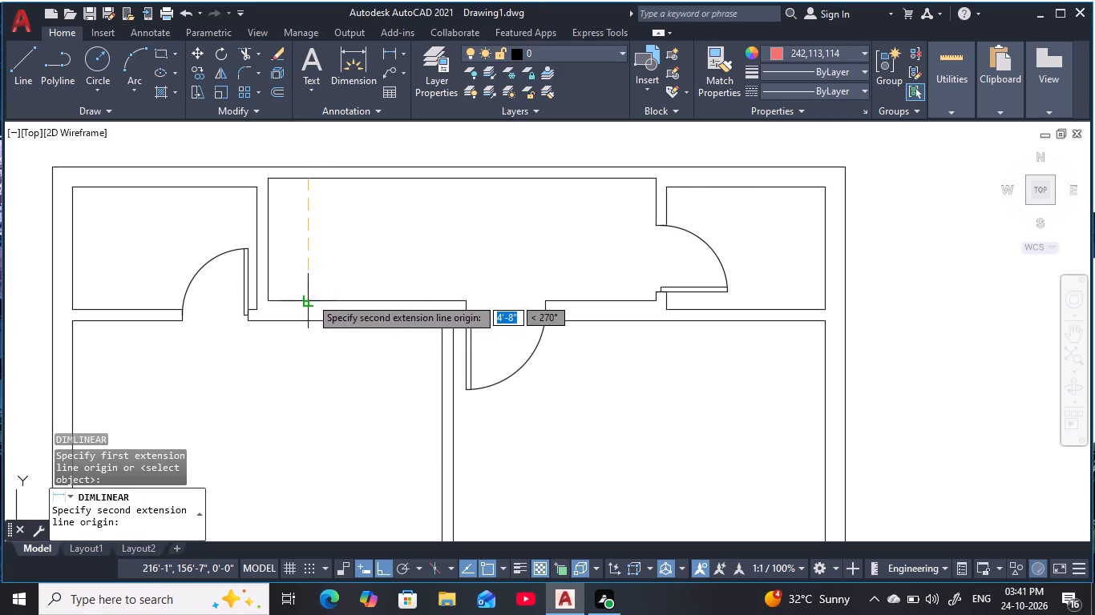
left_click(301, 290)
key("space")
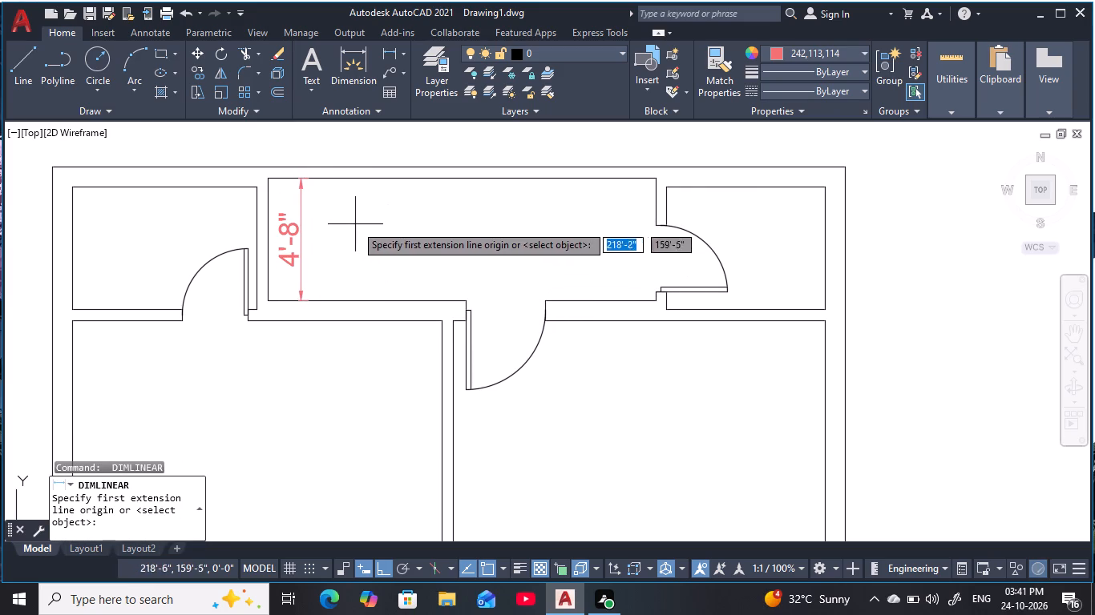
left_click(267, 200)
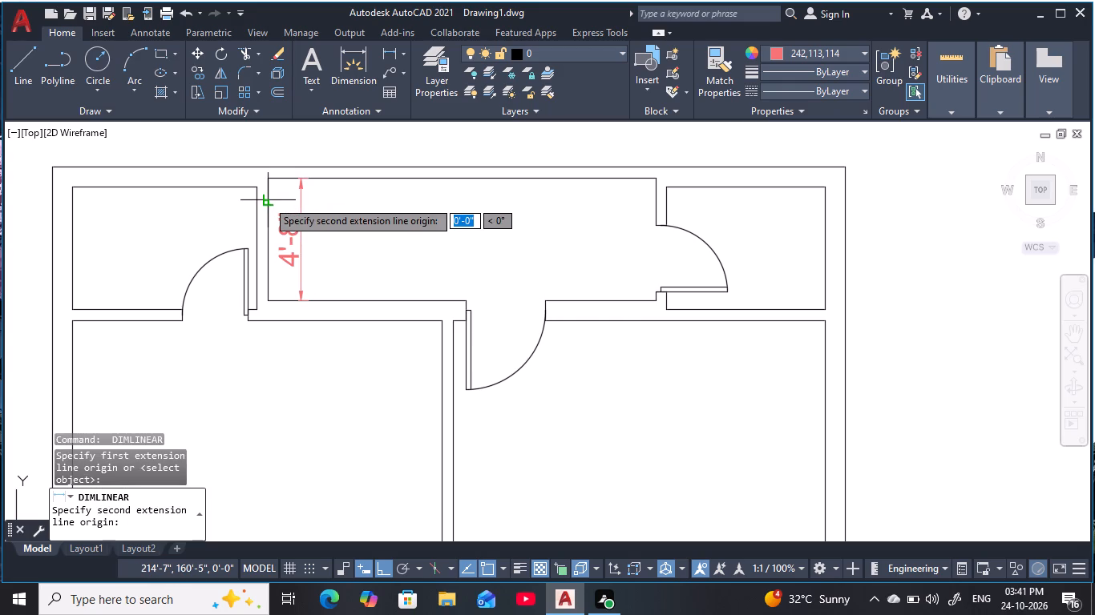
left_click(653, 203)
left_click(653, 204)
Add linear dimensions for the top-left small room's depth beside the outer wall and its width near the upper wall.
middle_click_drag(592, 241, 594, 209)
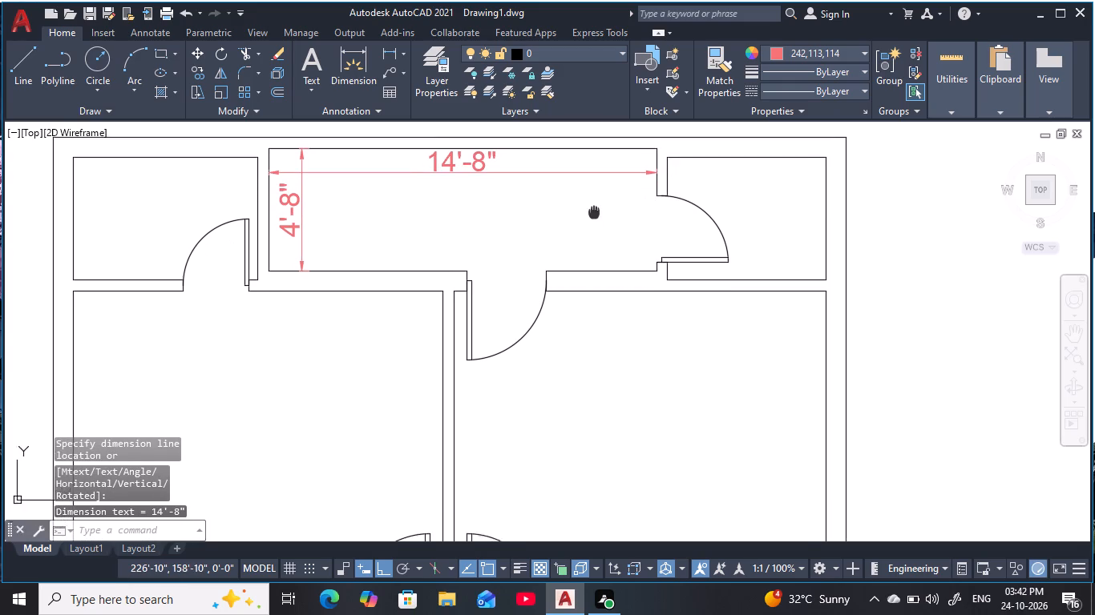
middle_click_drag(594, 209, 596, 203)
key("space")
left_click(124, 152)
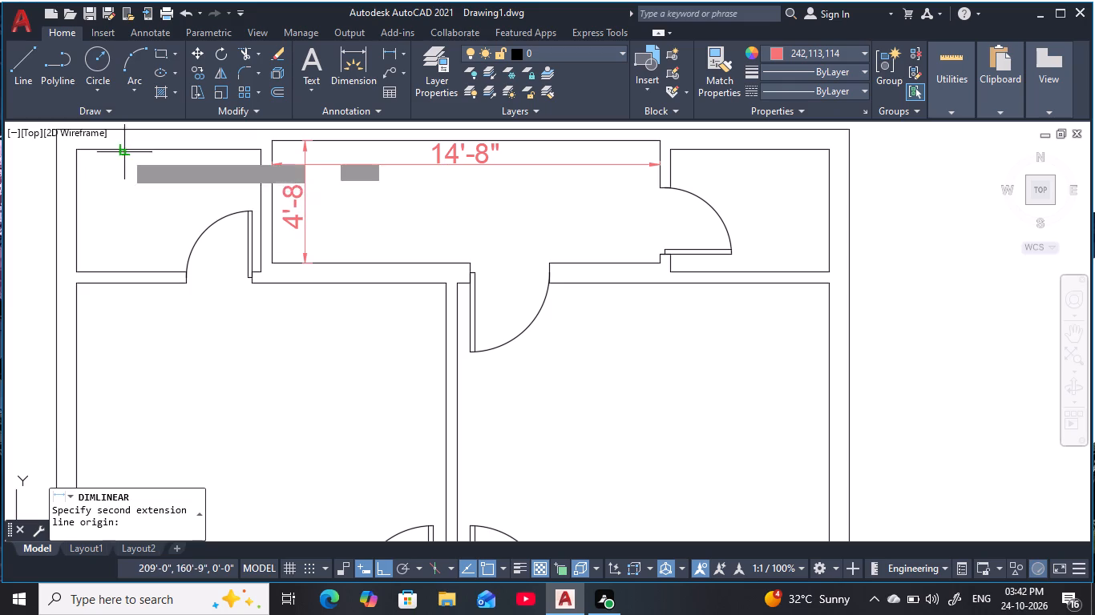
left_click(128, 269)
left_click(101, 259)
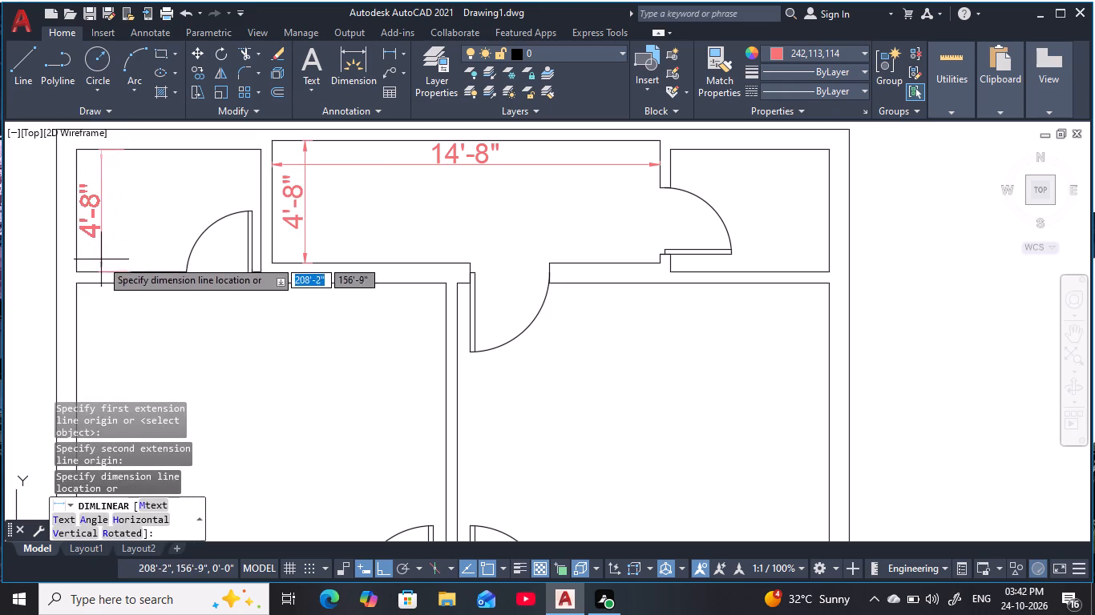
key("space")
left_click(79, 244)
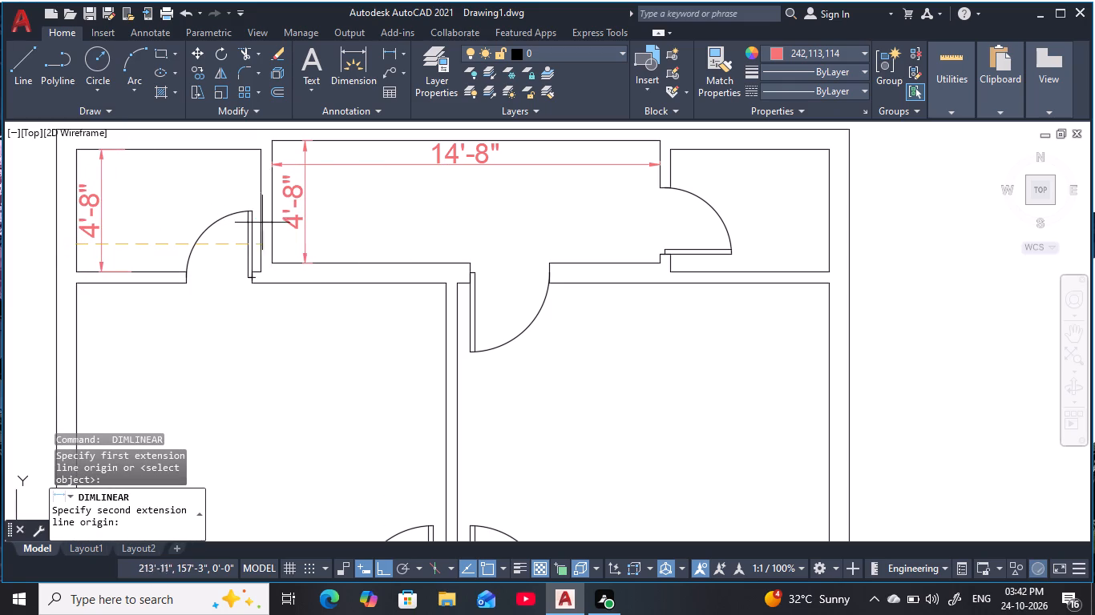
left_click(261, 199)
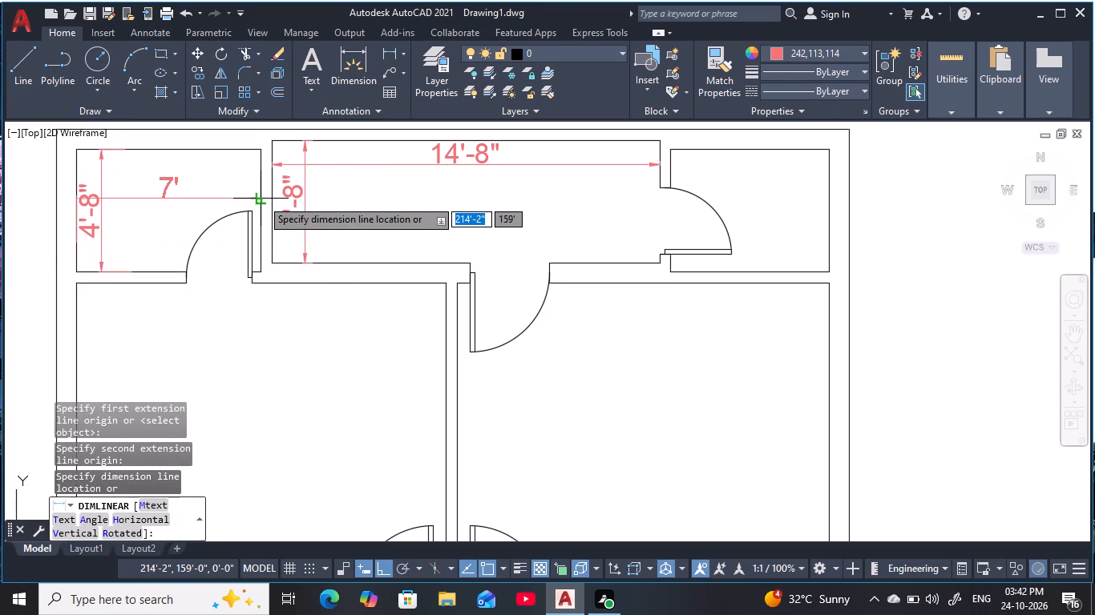
left_click(256, 168)
Add linear dimensions for the top-right small room's depth near its door side and its width along the upper wall.
key("space")
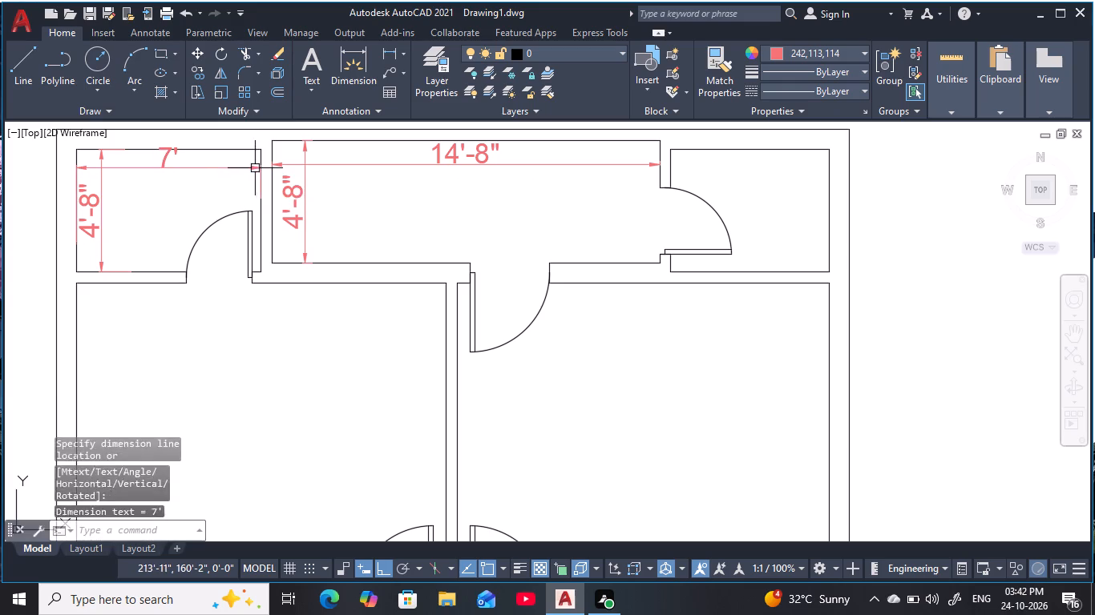
middle_click_drag(213, 190, 99, 275)
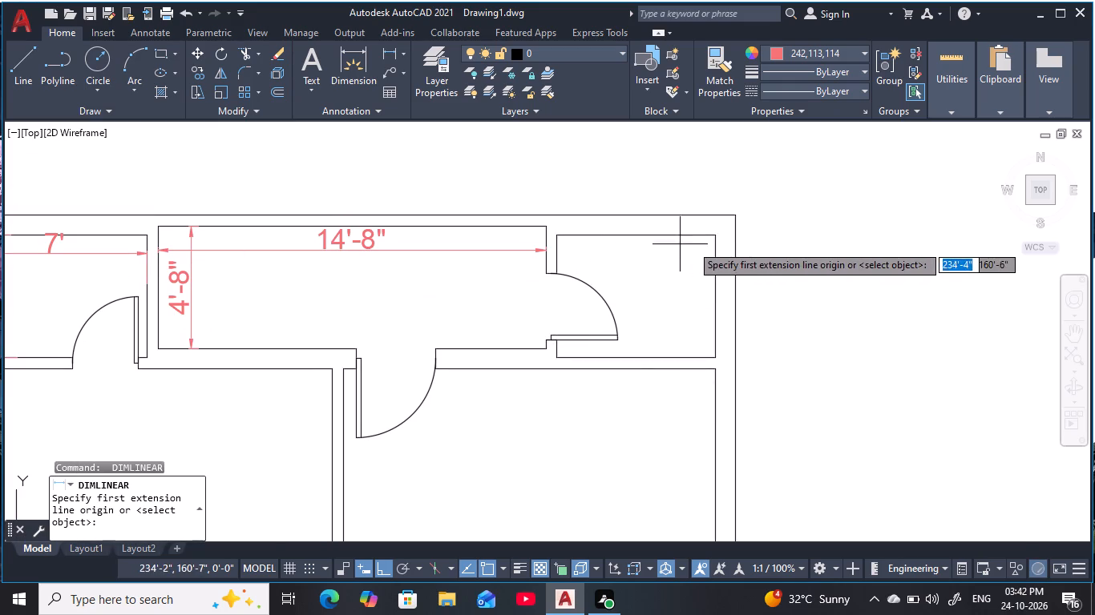
left_click(702, 238)
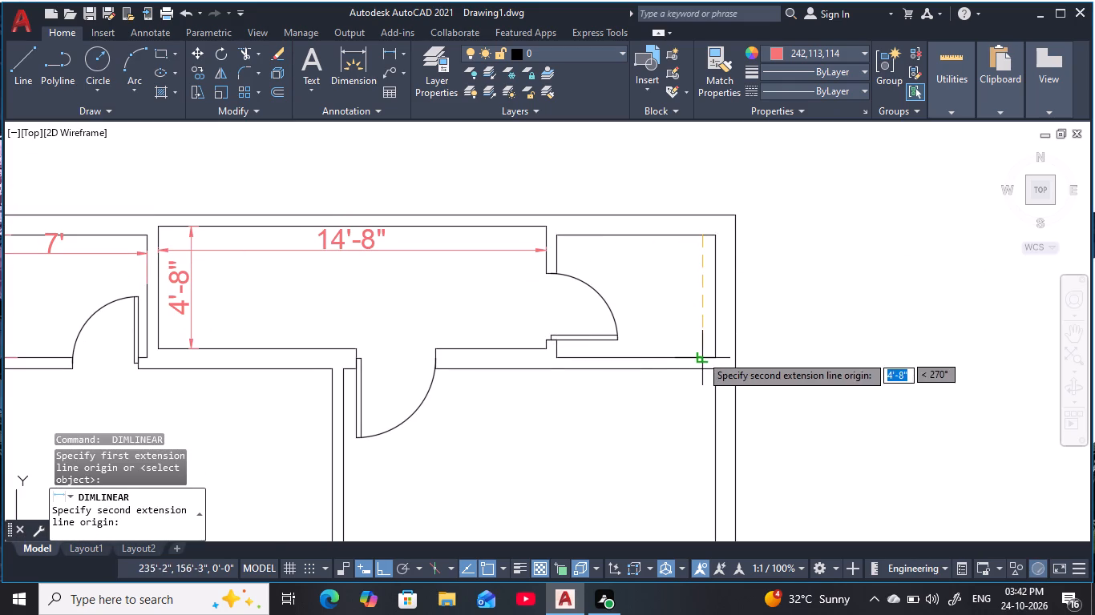
left_click(701, 355)
left_click(577, 333)
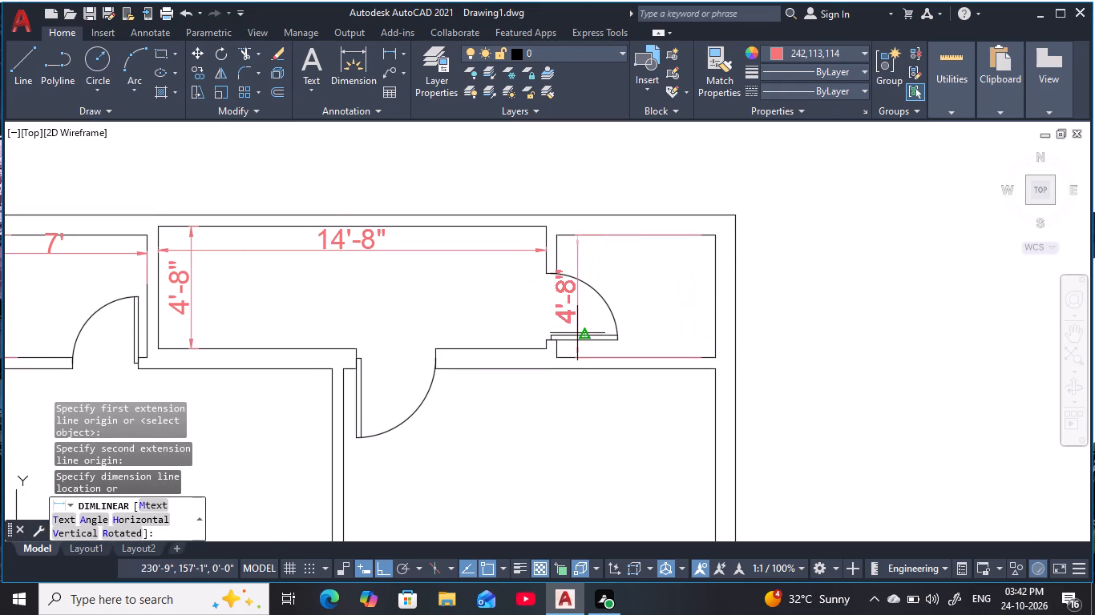
key("space")
left_click(560, 252)
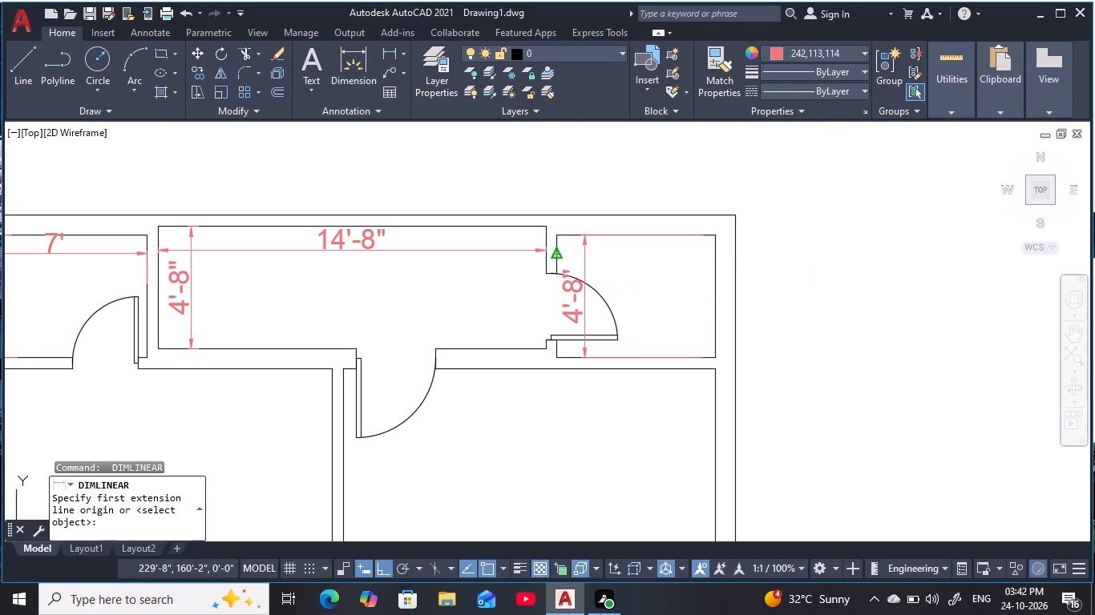
left_click(711, 251)
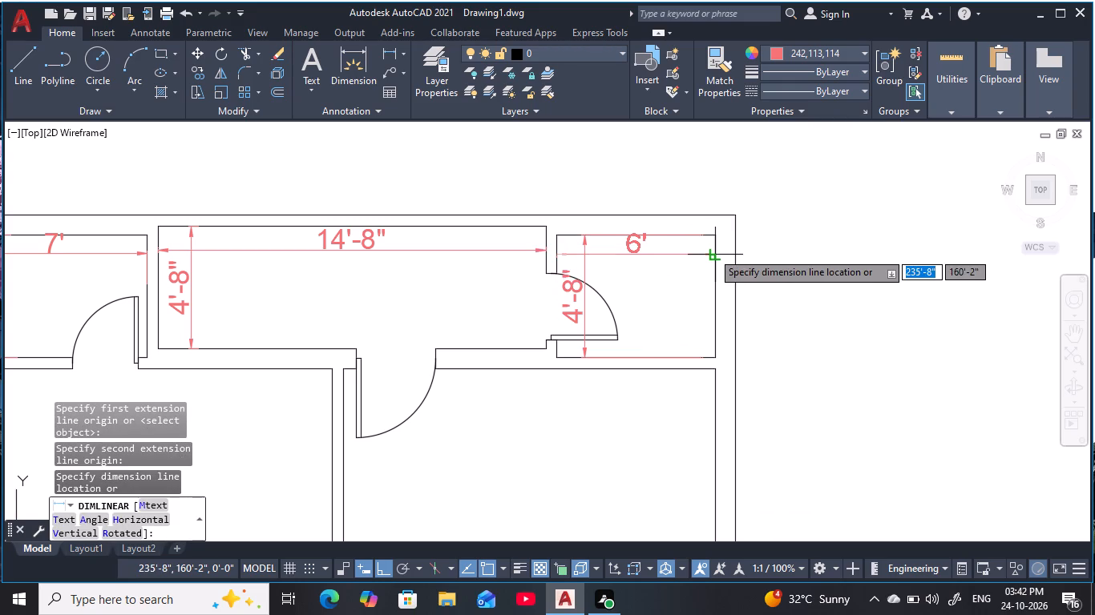
left_click(713, 229)
Dimension the right large room's depth beside the outer wall and its width near the upper wall.
middle_click_drag(666, 279, 670, 273)
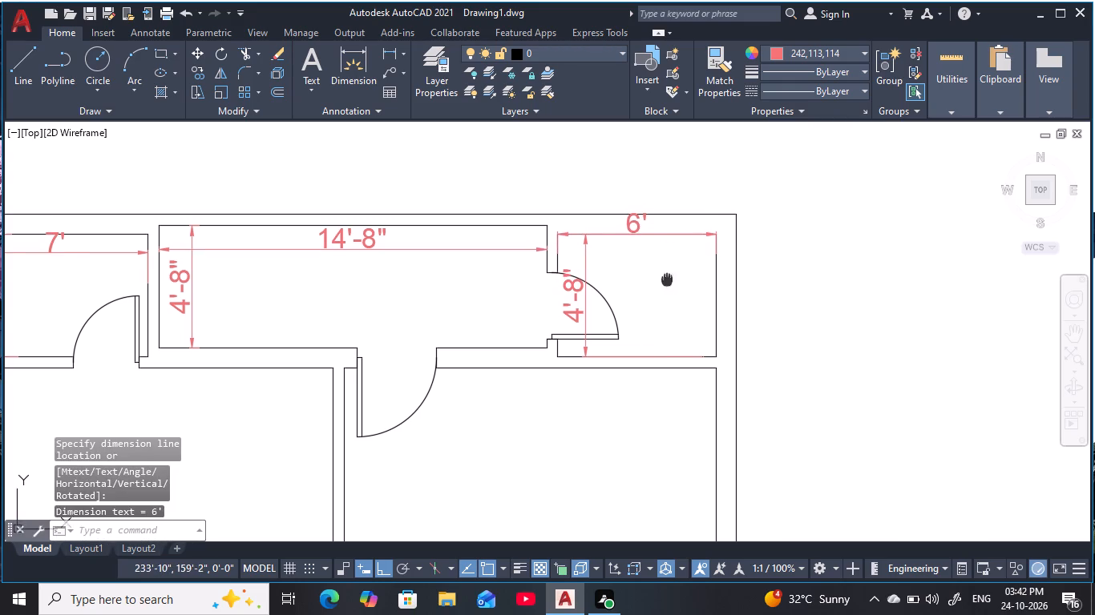
middle_click_drag(670, 273, 705, 227)
scroll(692, 315, "down", 2)
middle_click_drag(696, 306, 685, 263)
key("space")
scroll(699, 291, "up", 2)
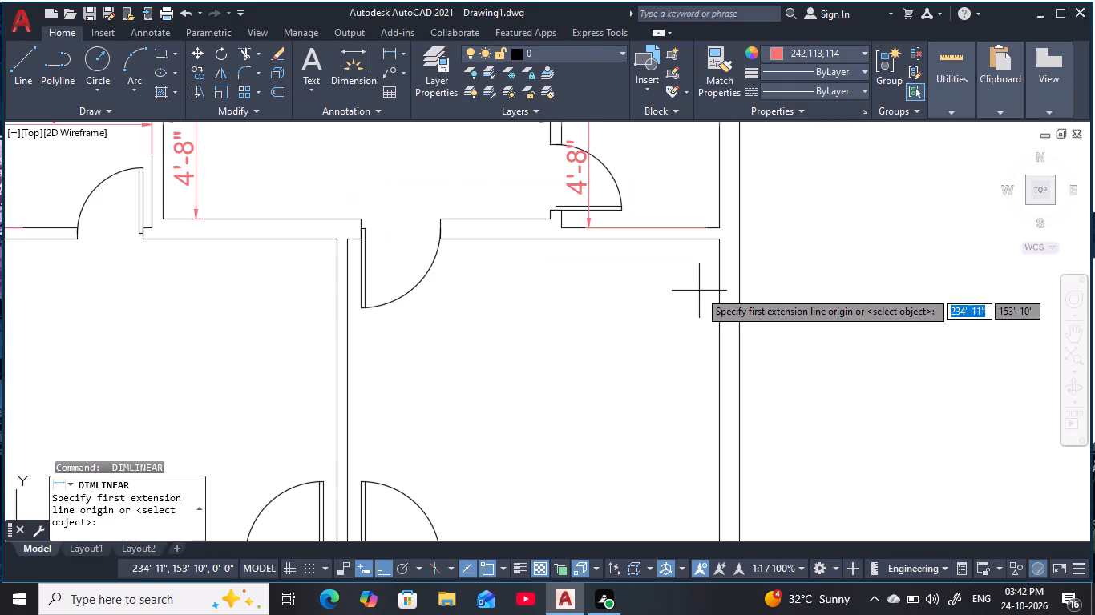
left_click(689, 243)
middle_click_drag(677, 389, 671, 265)
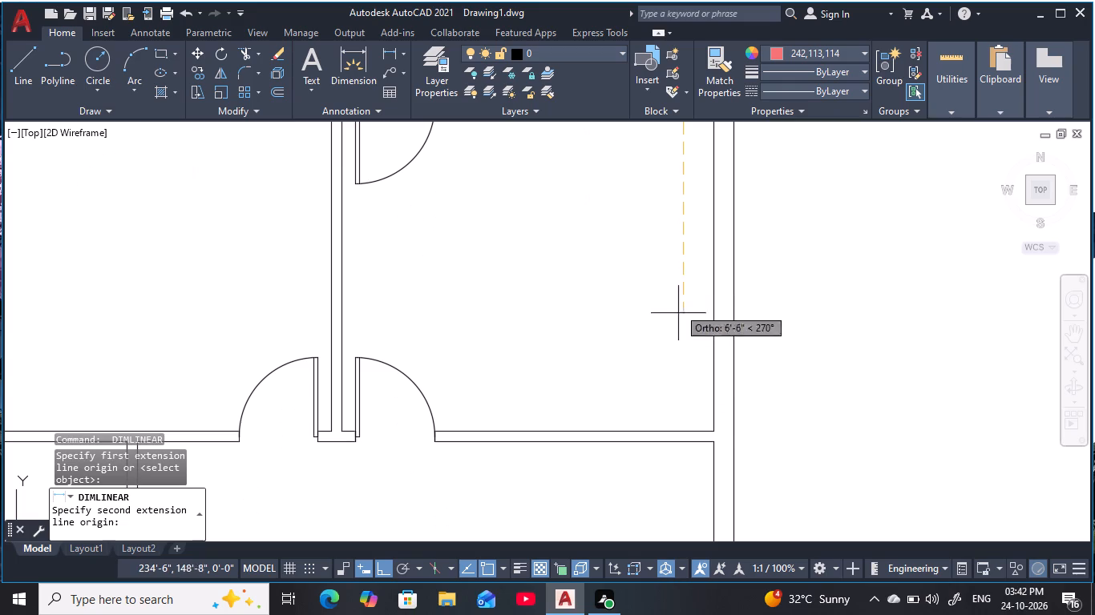
left_click(689, 424)
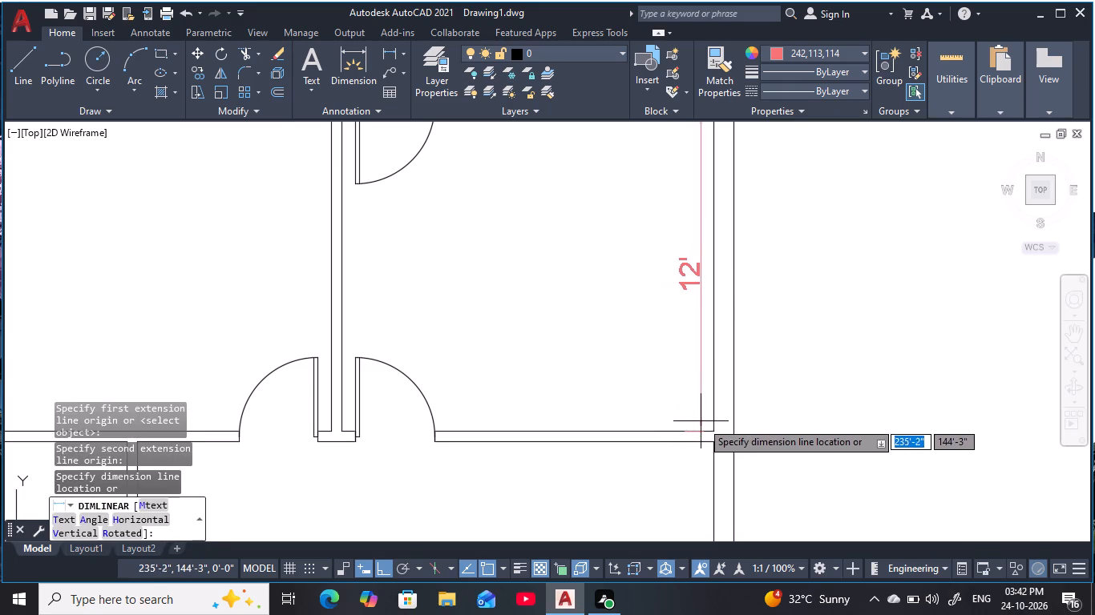
left_click(701, 421)
middle_click_drag(623, 299, 627, 368)
key("space")
left_click(349, 299)
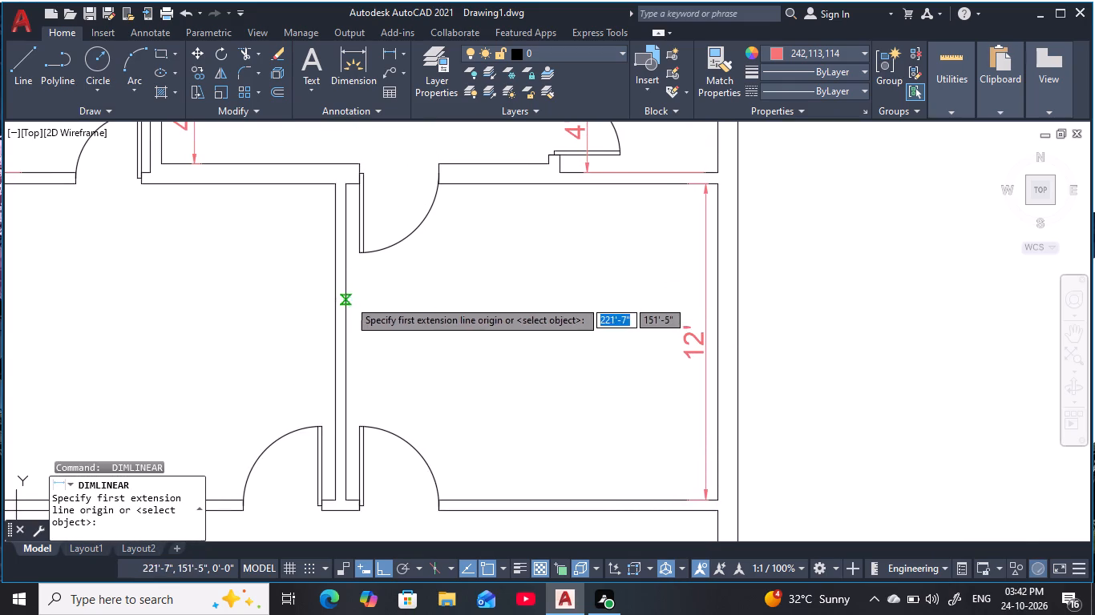
left_click(722, 299)
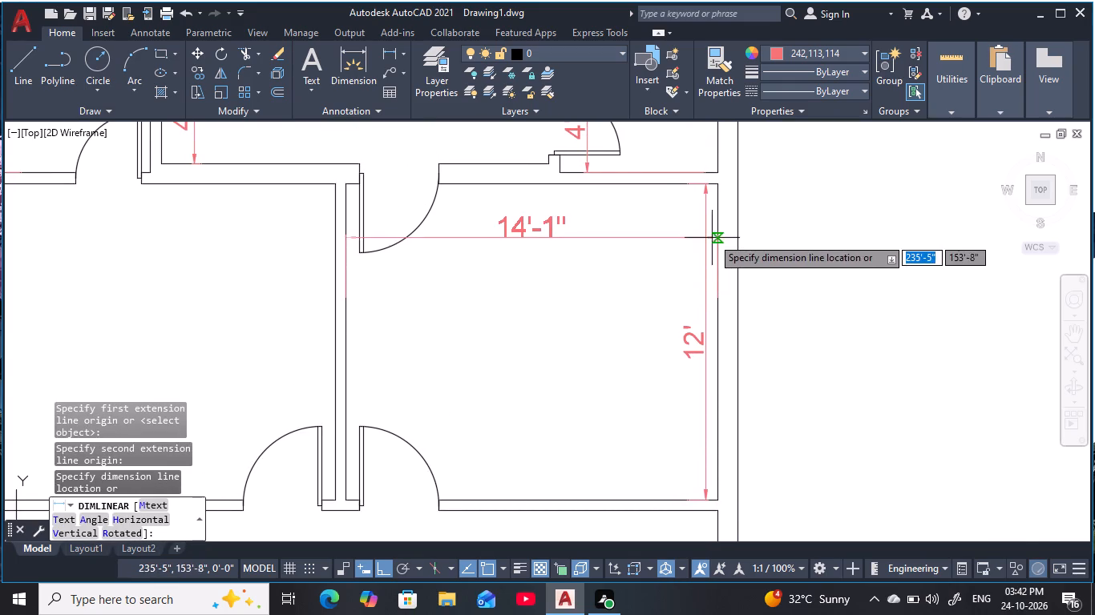
left_click(713, 219)
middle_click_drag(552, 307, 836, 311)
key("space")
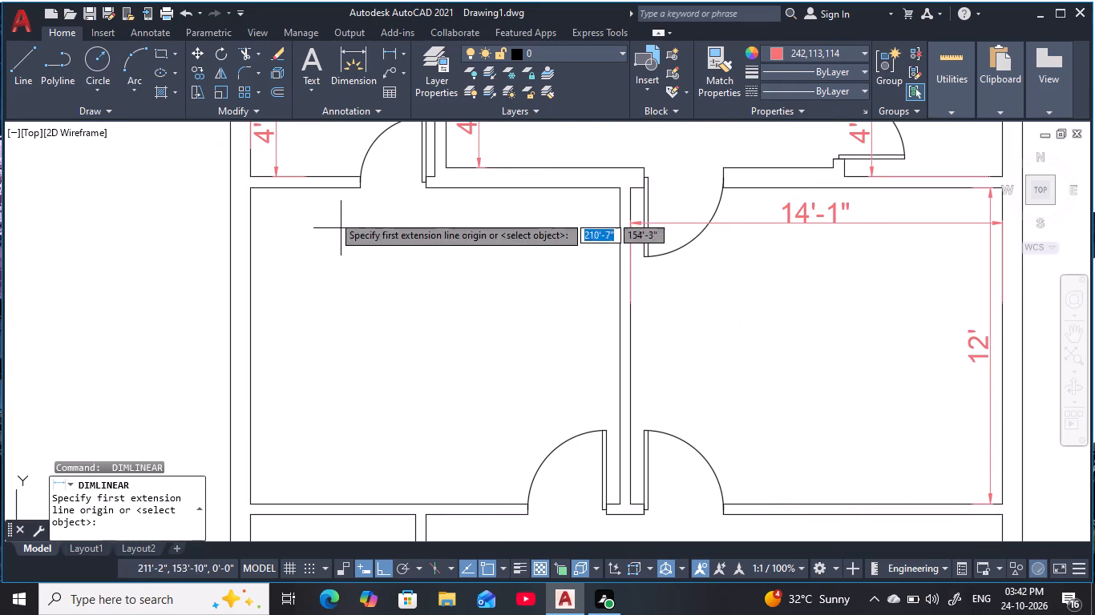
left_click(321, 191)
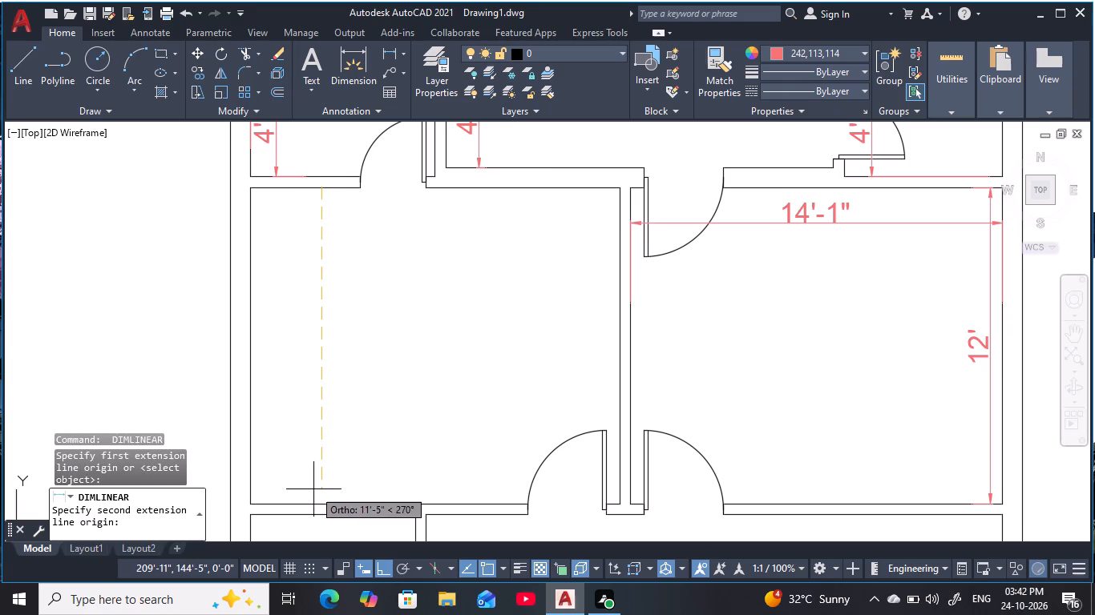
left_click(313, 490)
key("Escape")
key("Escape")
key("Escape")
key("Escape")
Dimension the left large room's depth beside the outer wall and its width near the upper wall.
key("space")
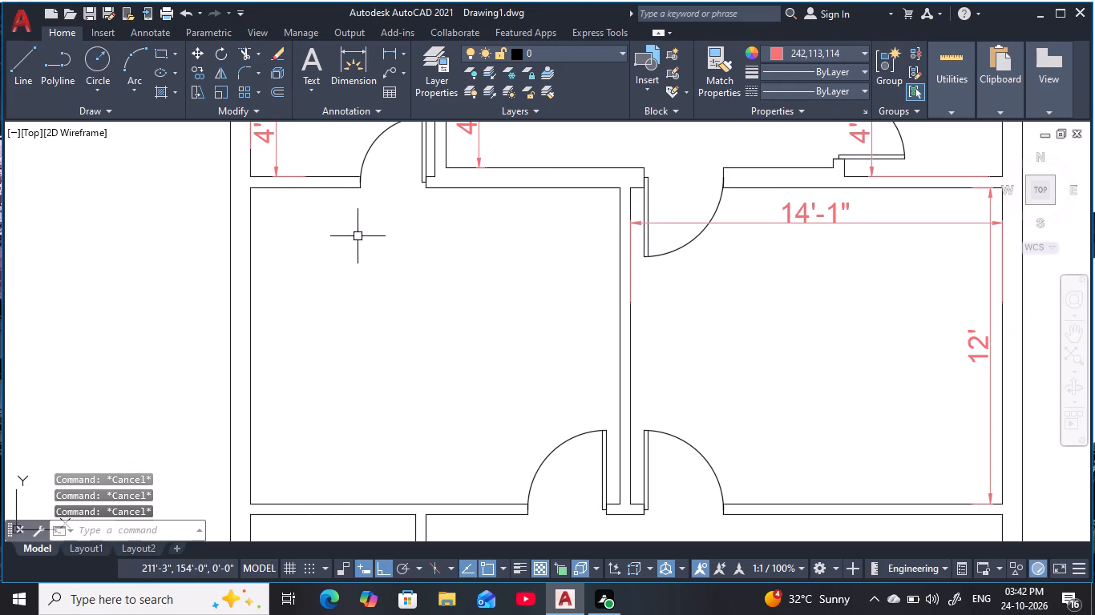
left_click(336, 183)
middle_click_drag(376, 312, 394, 239)
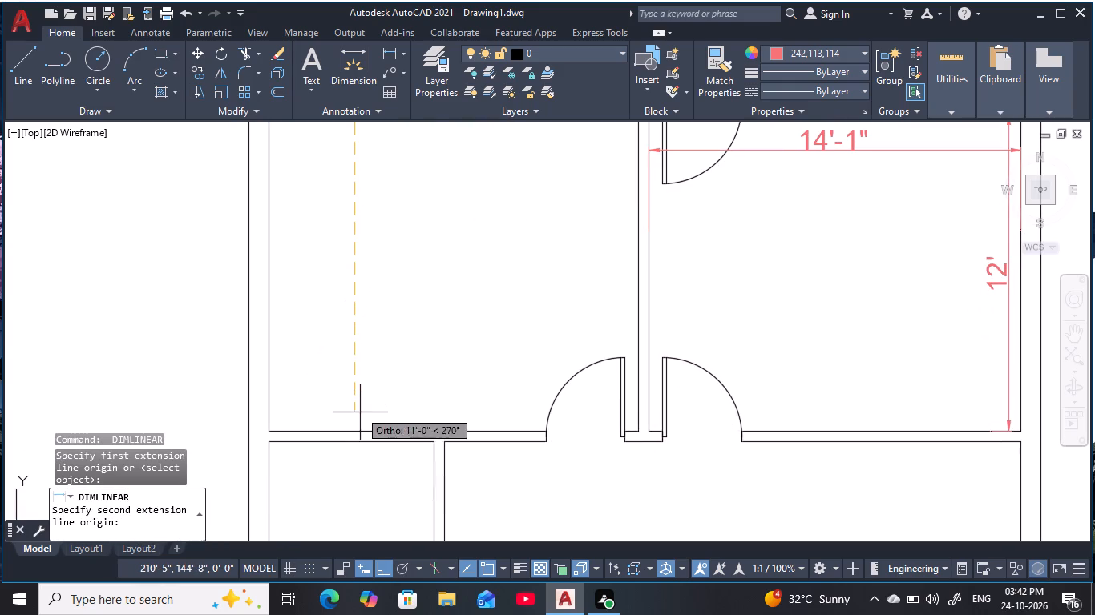
left_click(366, 426)
left_click(301, 397)
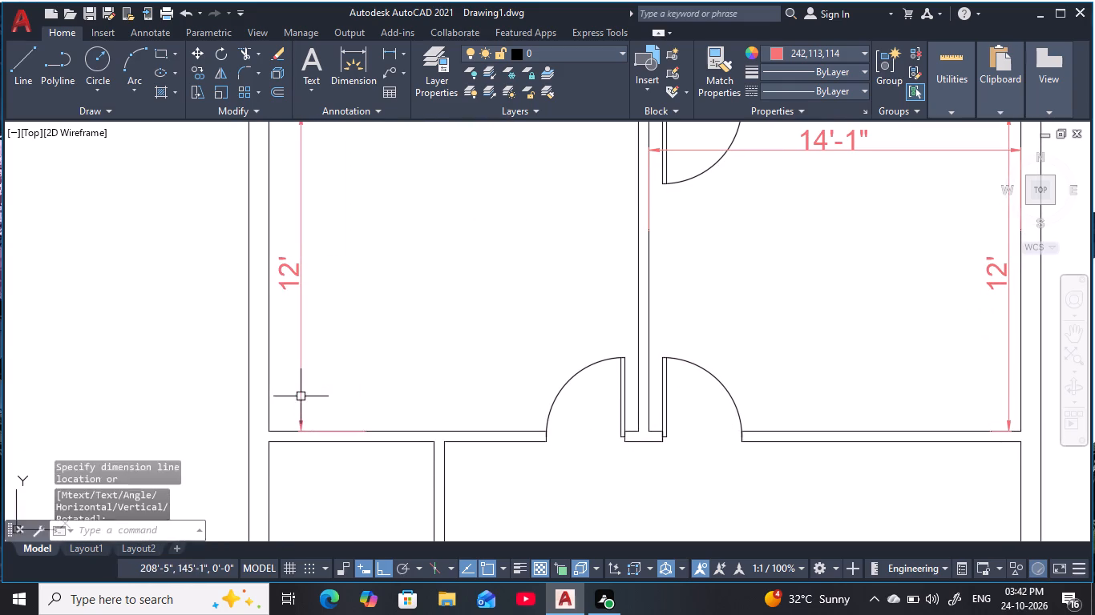
key("space")
middle_click_drag(415, 262, 368, 338)
left_click(228, 235)
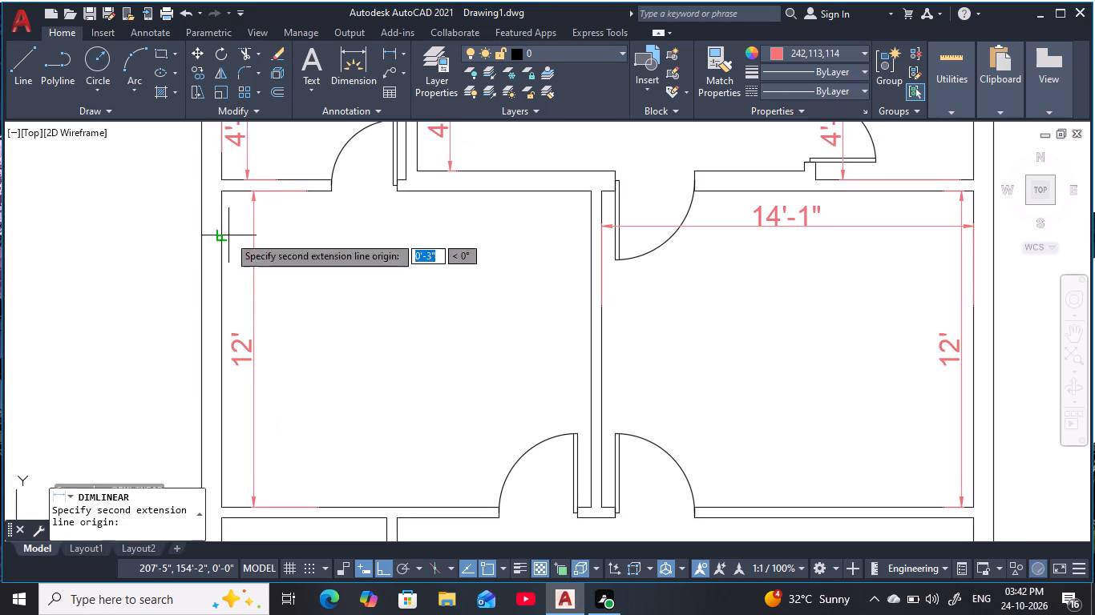
left_click(585, 239)
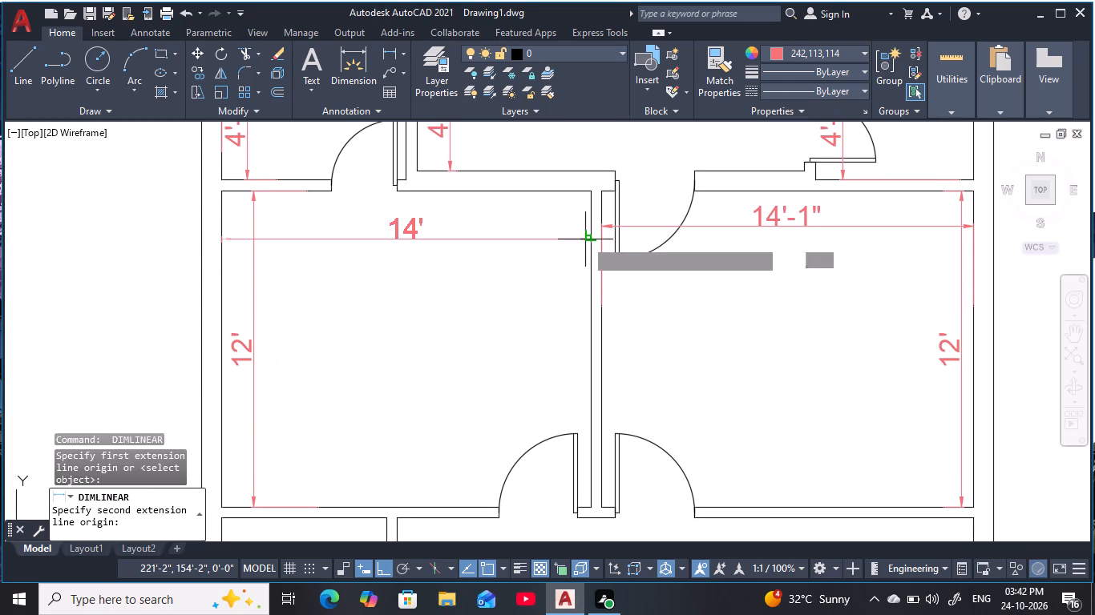
left_click(581, 228)
Dimension the depth of the small room below the left large room, placing the dimension along its outer wall.
middle_click_drag(515, 295, 512, 248)
scroll(512, 235, "down", 1)
middle_click_drag(665, 309, 653, 241)
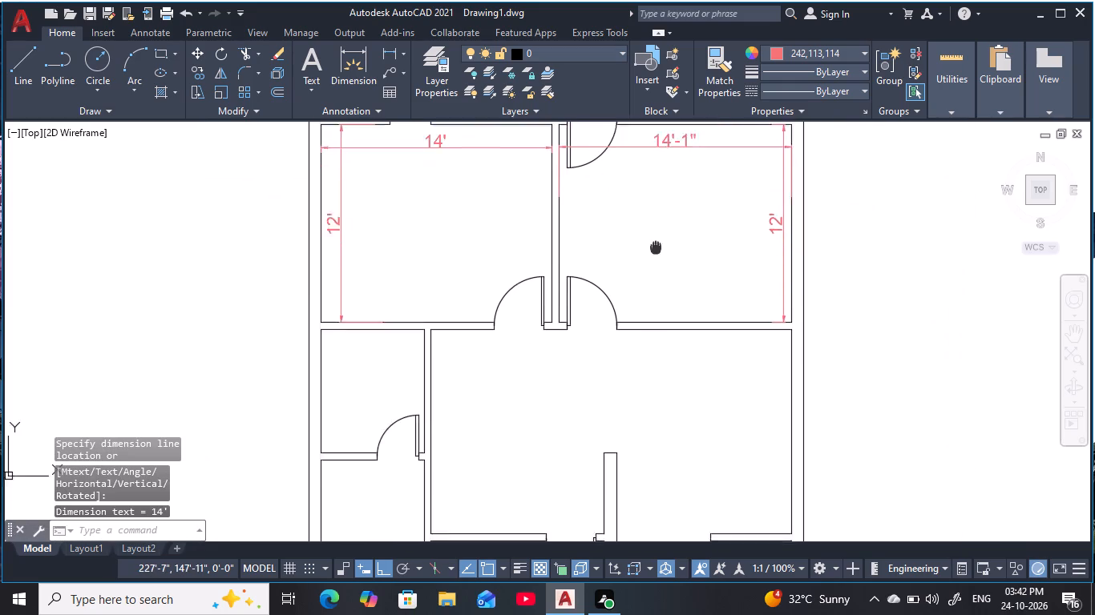
middle_click_drag(653, 241, 658, 215)
middle_click_drag(469, 353, 531, 312)
key("space")
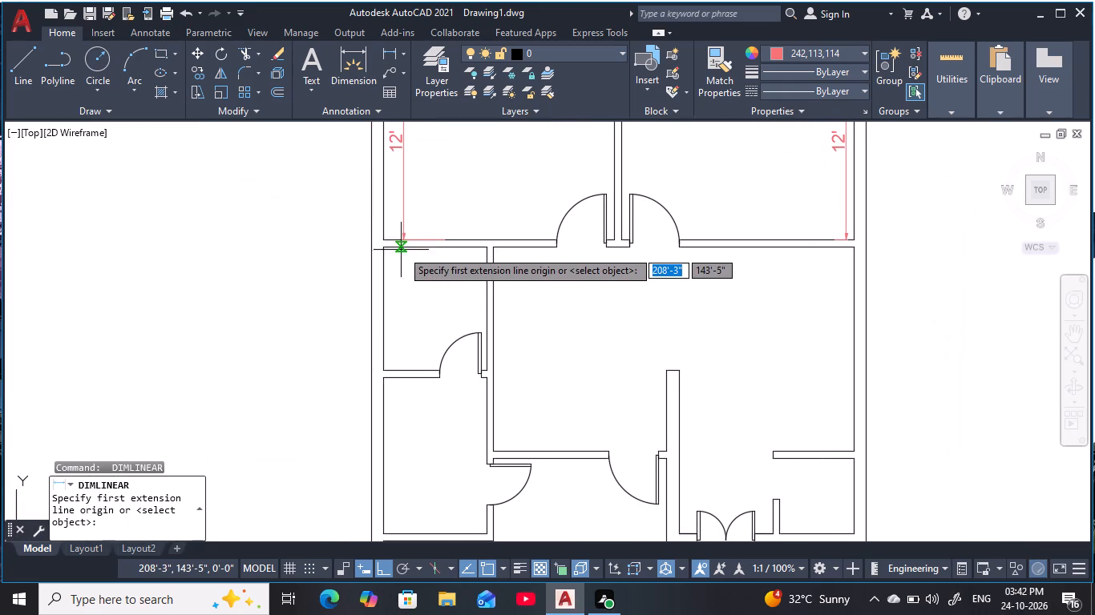
scroll(402, 250, "up", 2)
left_click(398, 243)
middle_click_drag(407, 358, 441, 225)
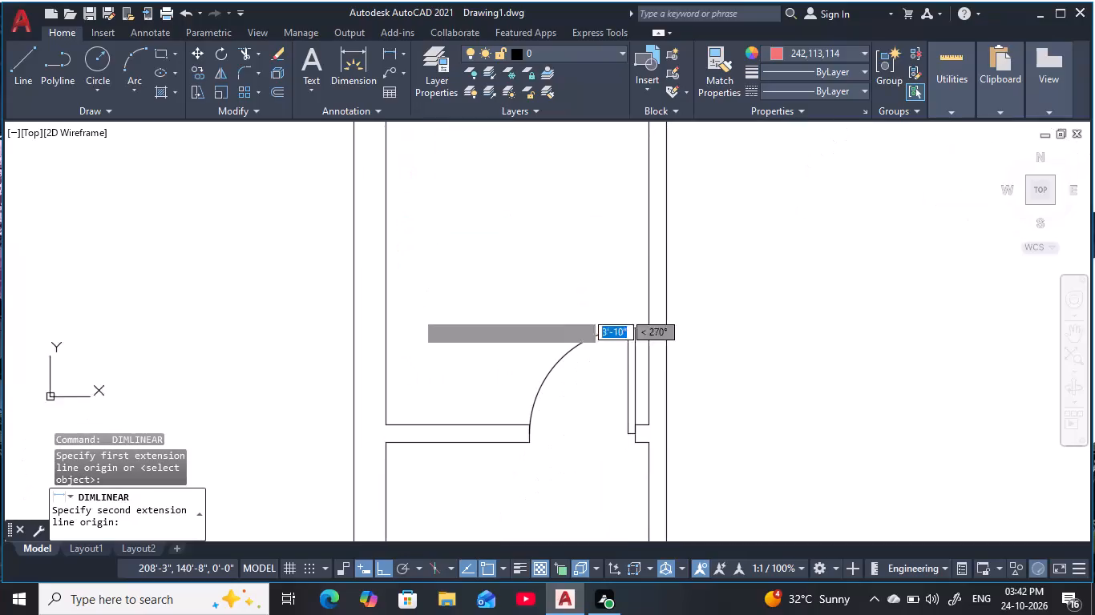
left_click(423, 423)
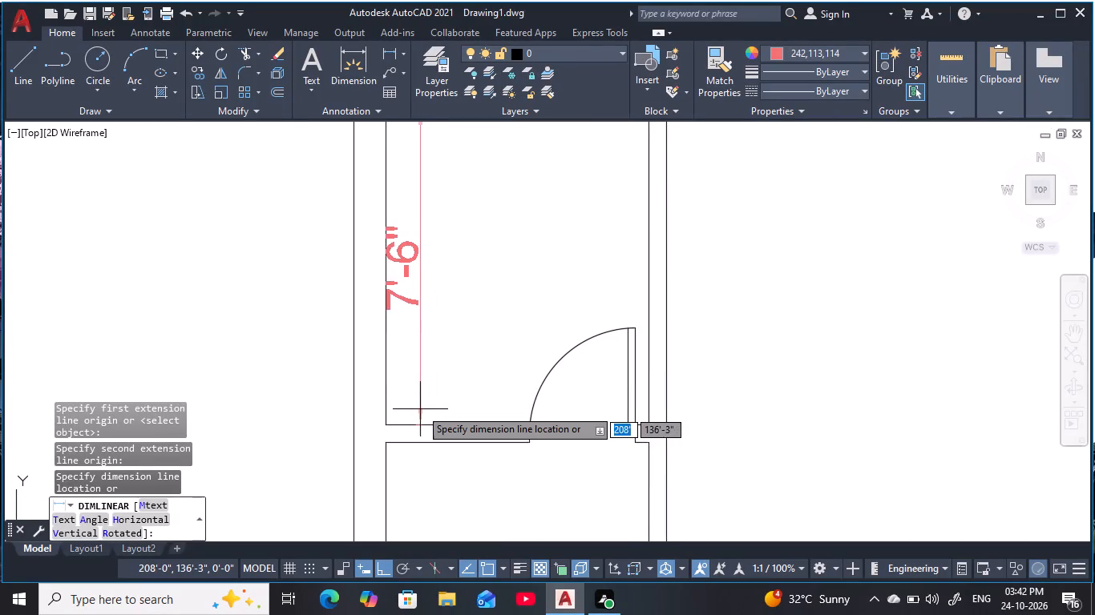
left_click(390, 392)
Dimension the width of the small room below the left large room, placing the dimension near its upper wall.
key("space")
middle_click_drag(559, 223, 526, 271)
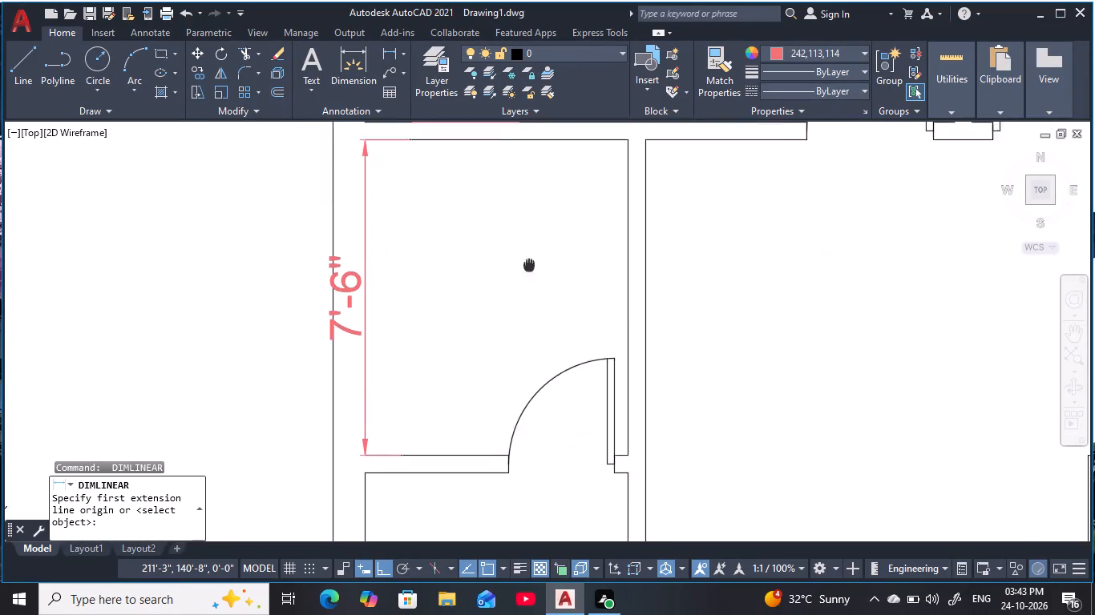
middle_click_drag(526, 271, 513, 297)
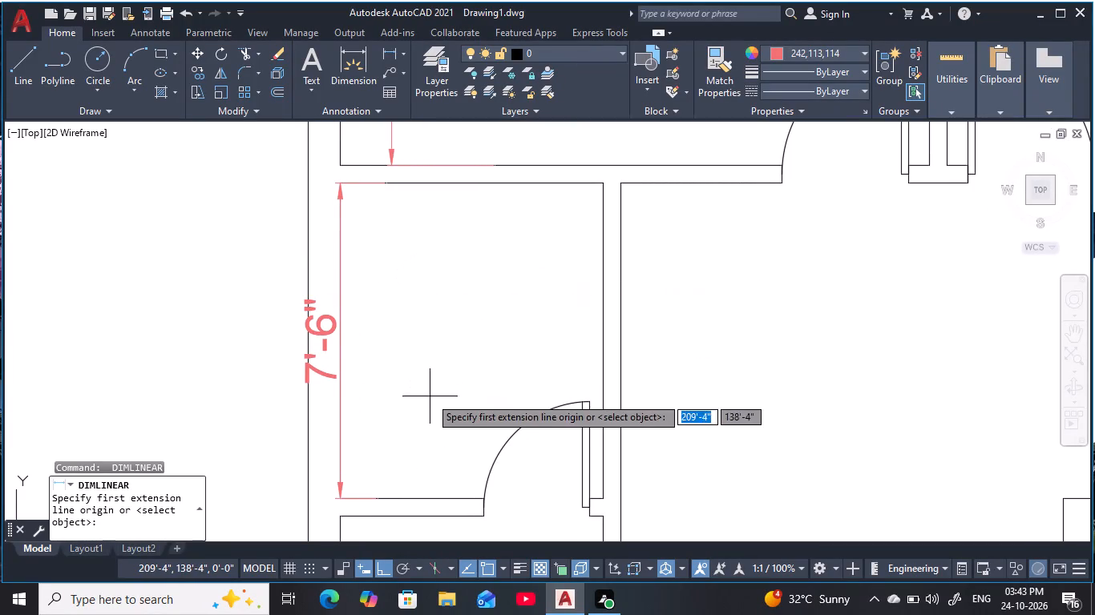
middle_click_drag(430, 396, 442, 380)
left_click(348, 238)
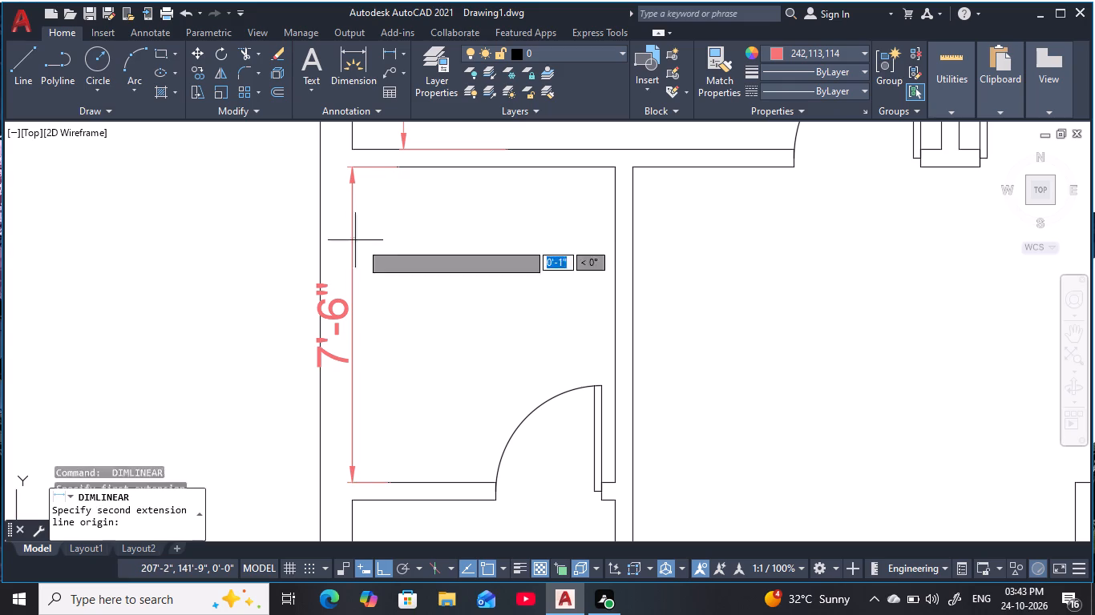
left_click(610, 239)
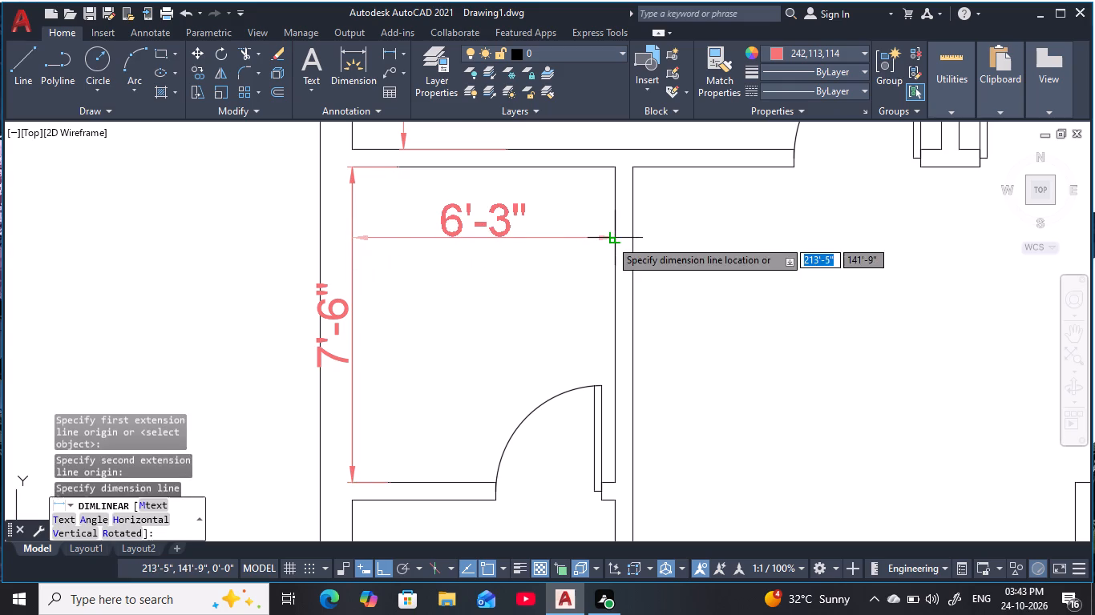
left_click(607, 211)
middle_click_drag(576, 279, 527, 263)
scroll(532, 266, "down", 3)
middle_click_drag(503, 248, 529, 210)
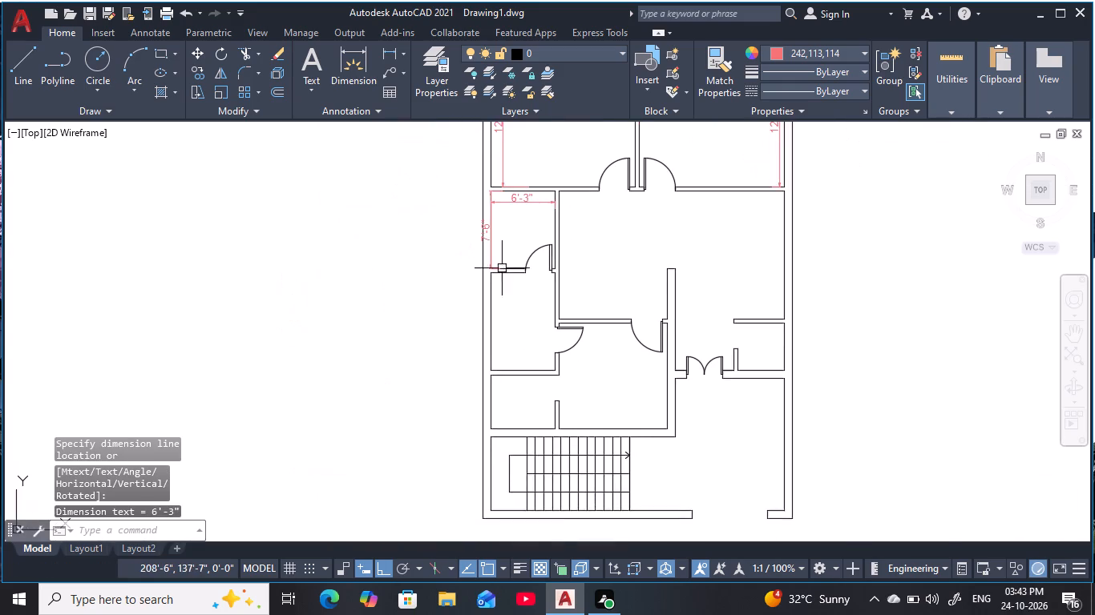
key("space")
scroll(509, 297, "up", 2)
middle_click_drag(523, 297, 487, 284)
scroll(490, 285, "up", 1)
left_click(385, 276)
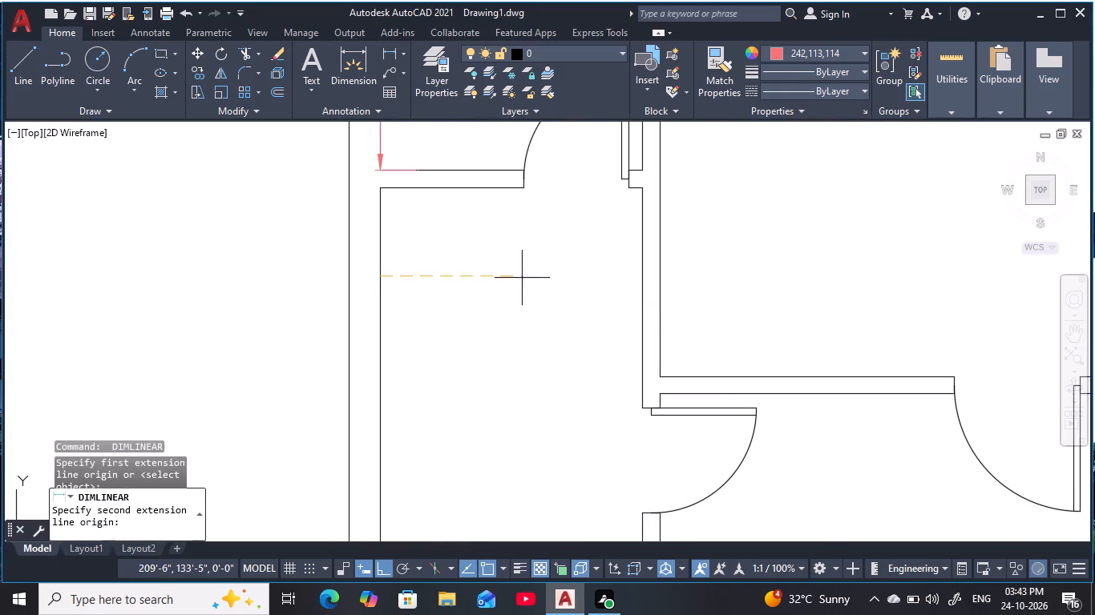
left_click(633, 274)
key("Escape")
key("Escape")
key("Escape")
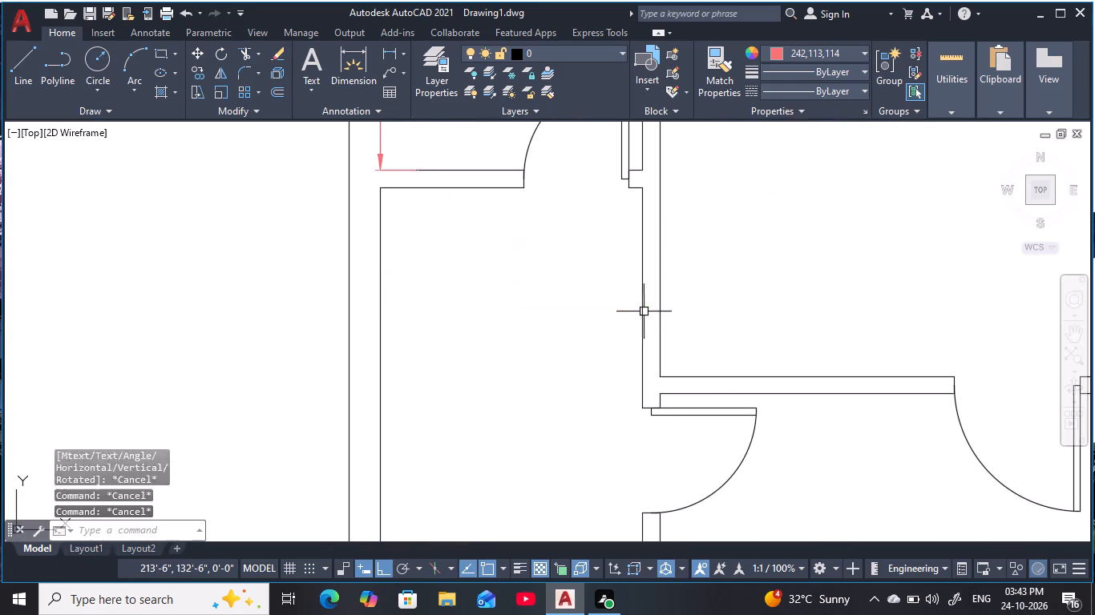
Dimension the second small room down the left outer wall: its width near the upper wall and its depth near the outer wall.
key("space")
left_click(381, 258)
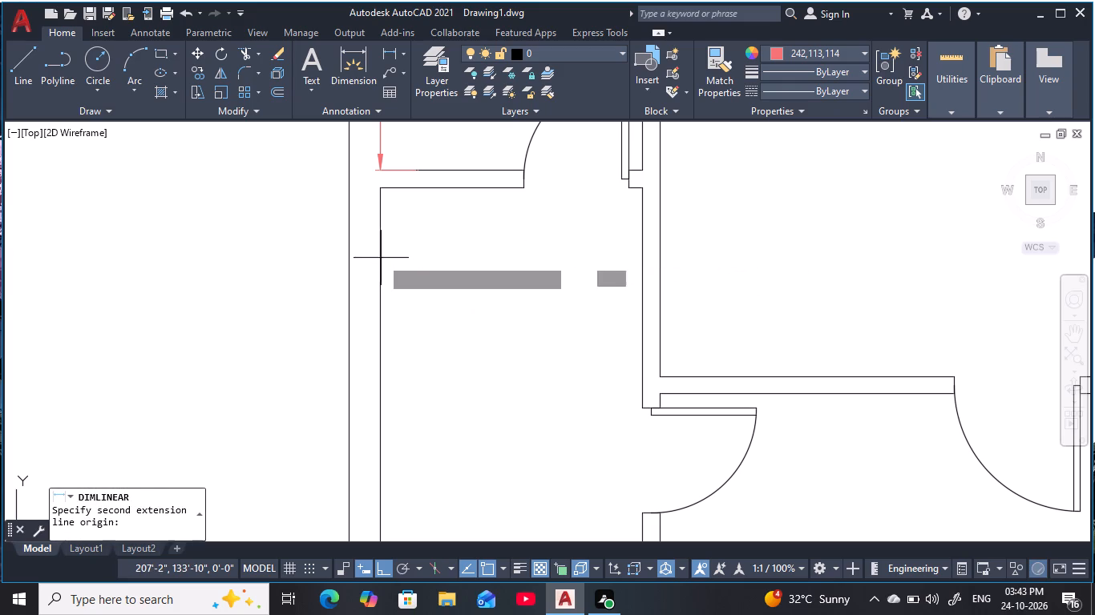
left_click(642, 265)
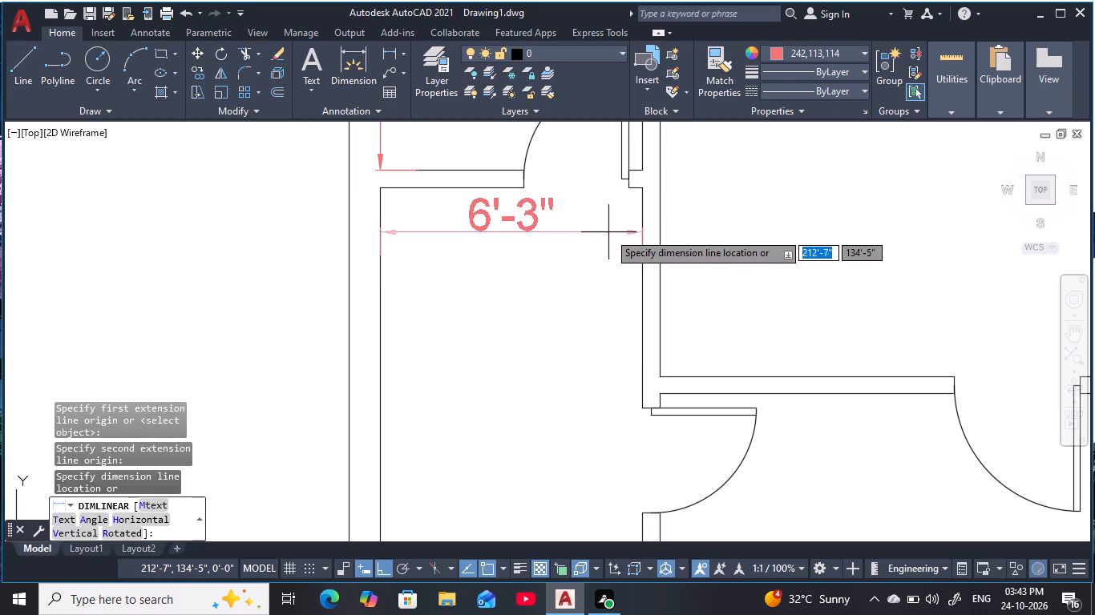
left_click(608, 232)
middle_click_drag(589, 283, 621, 213)
key("space")
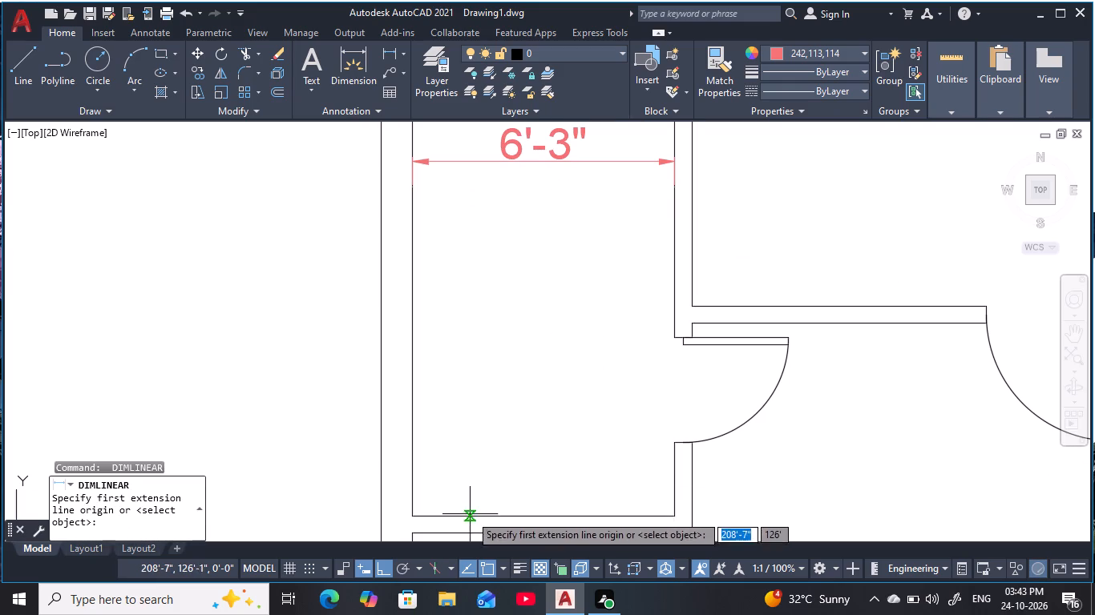
left_click(470, 514)
middle_click_drag(528, 259, 543, 377)
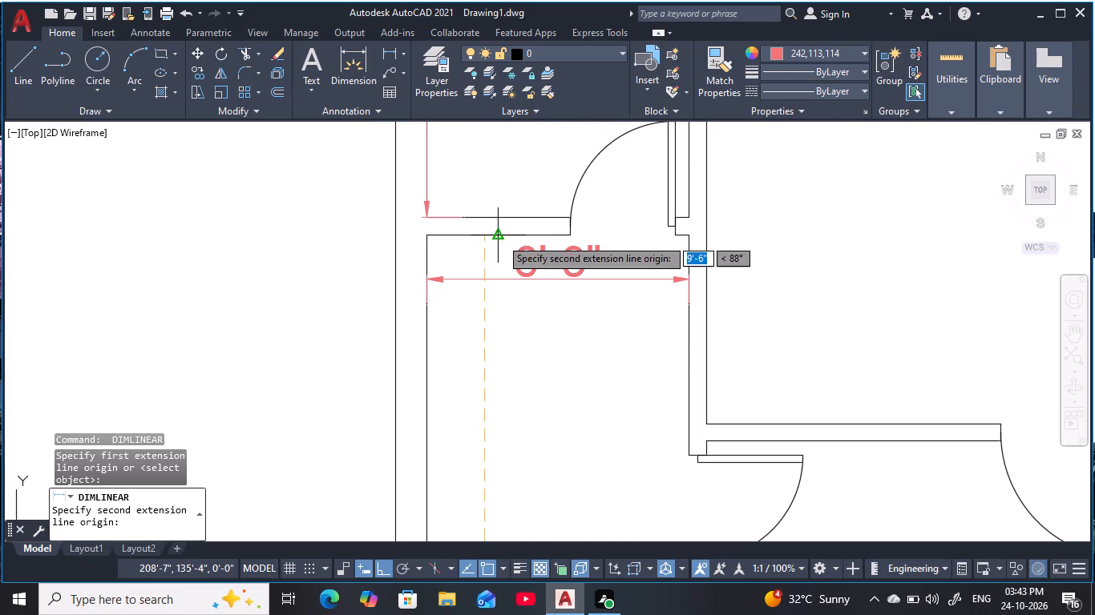
left_click(499, 236)
left_click(478, 259)
Dimension the small space just above the staircase: its depth near the outer wall and its width, to the short partition, near the lower wall.
scroll(570, 401, "down", 2)
middle_click_drag(570, 401, 509, 299)
middle_click_drag(535, 338, 545, 247)
key("space")
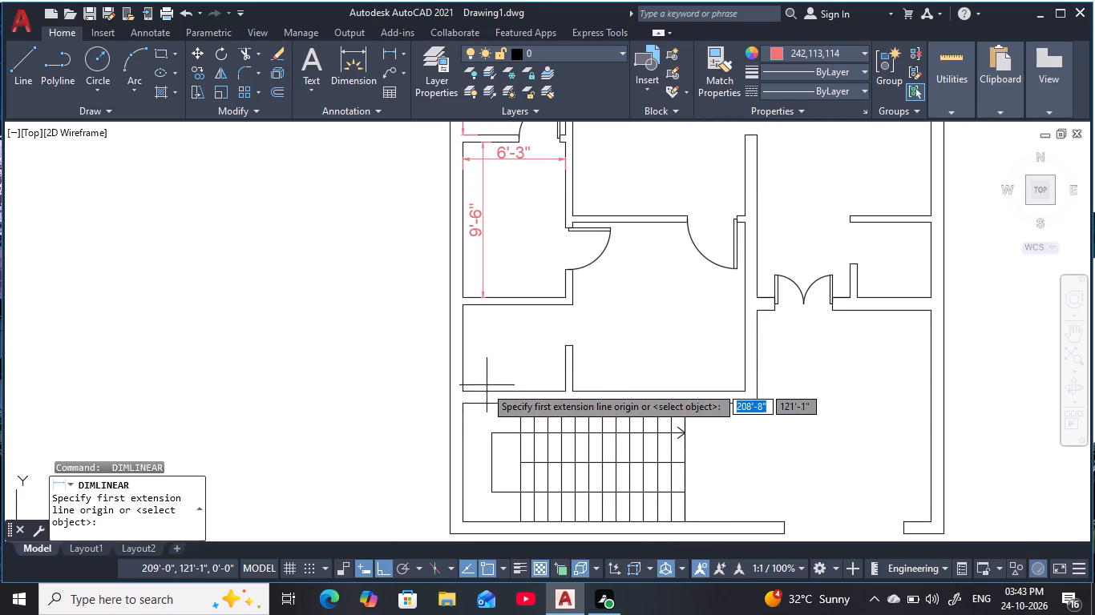
left_click(475, 392)
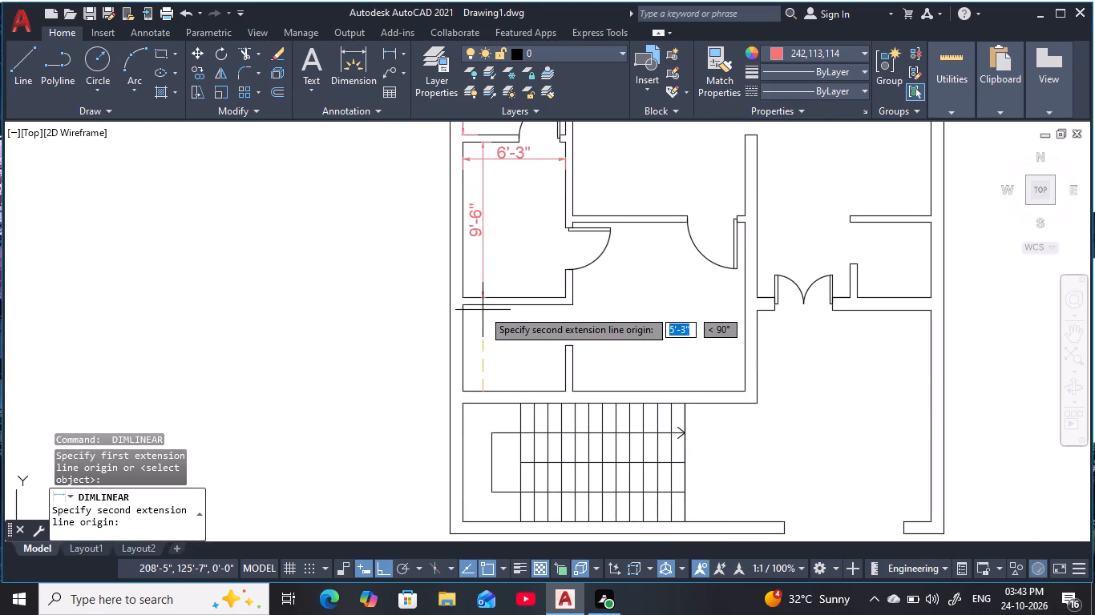
left_click(479, 306)
left_click(479, 336)
key("space")
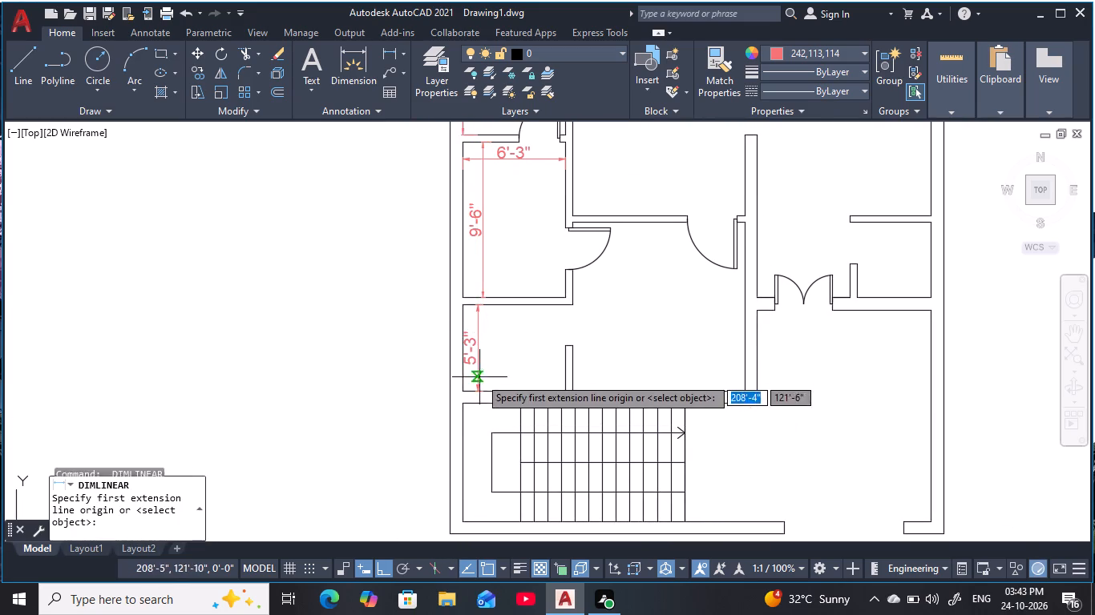
left_click(462, 380)
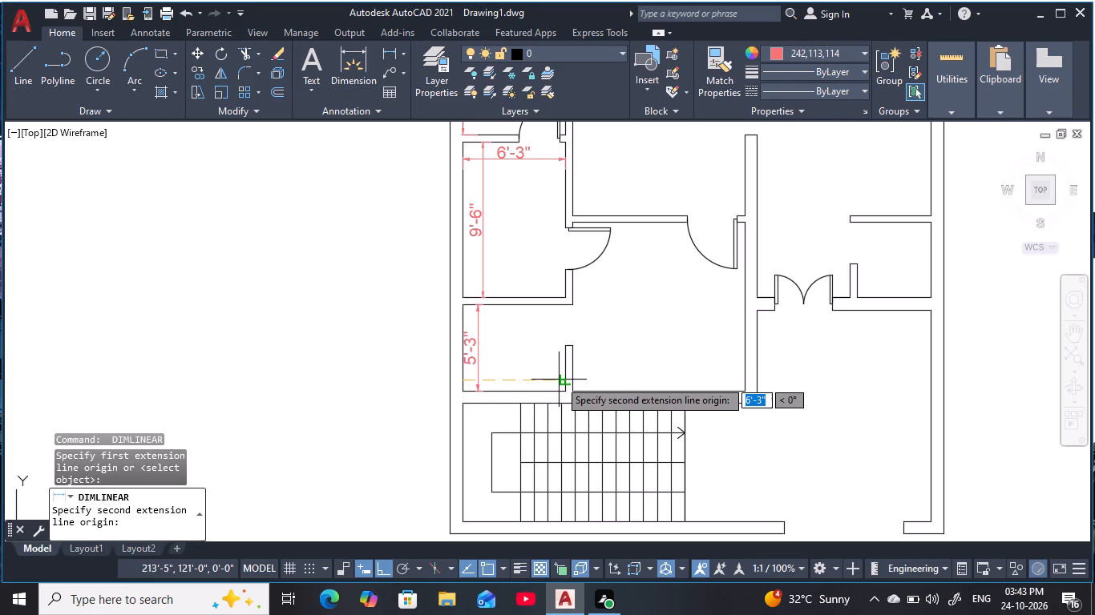
left_click(564, 380)
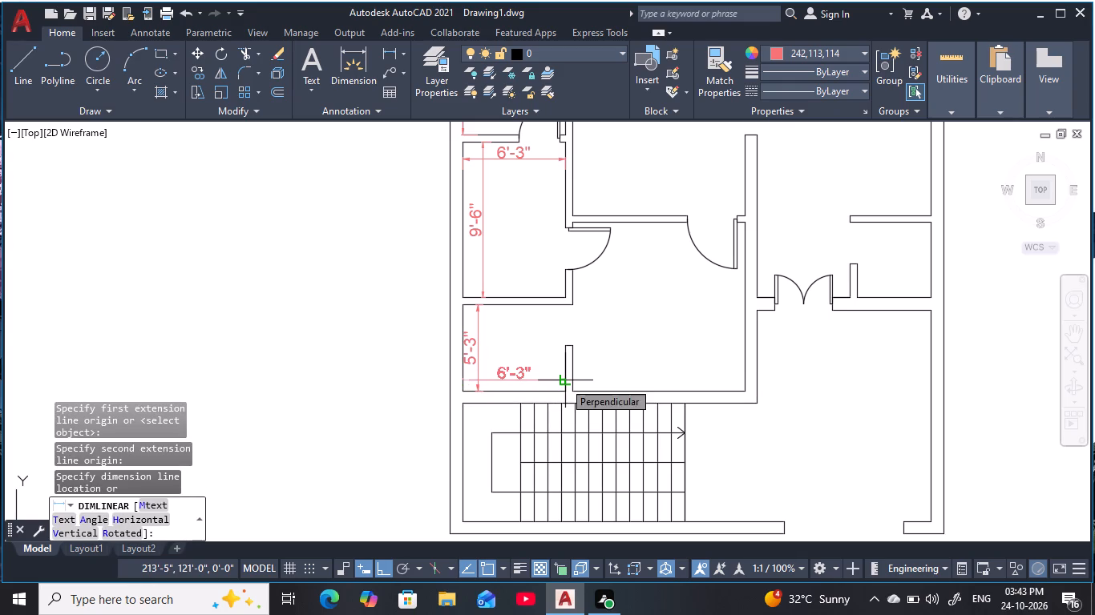
left_click(564, 381)
Dimension the middle room above the staircase: its depth near the left partition and its width near the lower wall.
key("space")
middle_click_drag(707, 251, 600, 252)
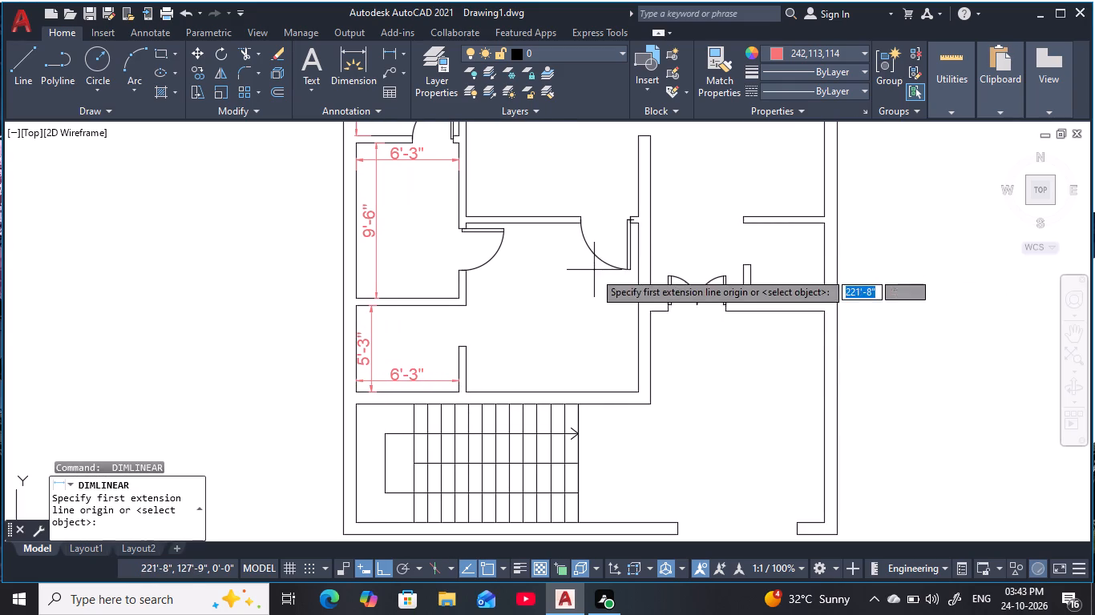
left_click(533, 388)
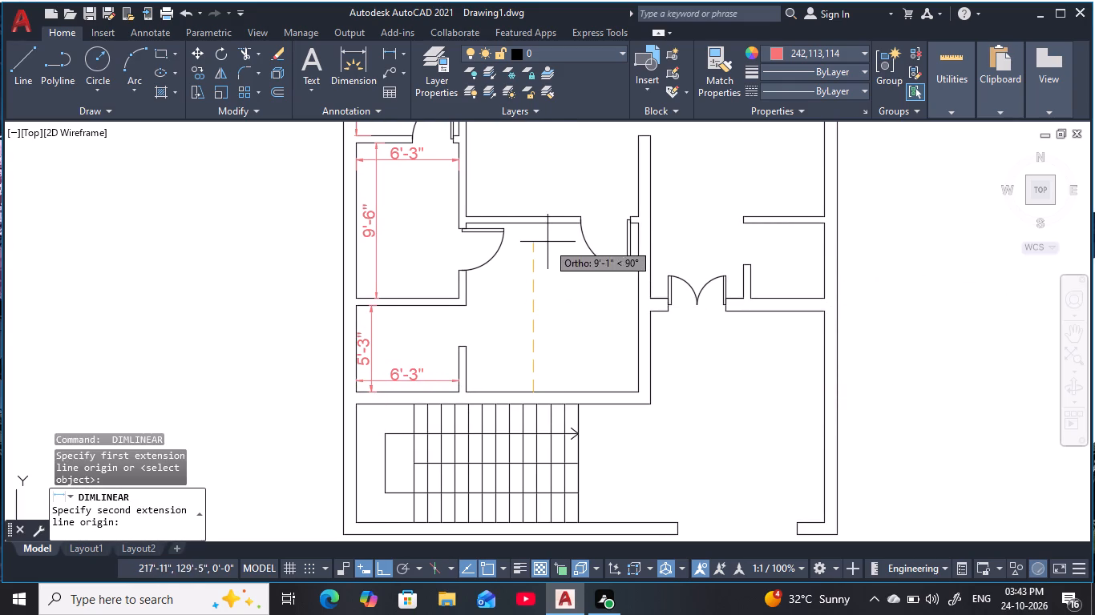
left_click(535, 227)
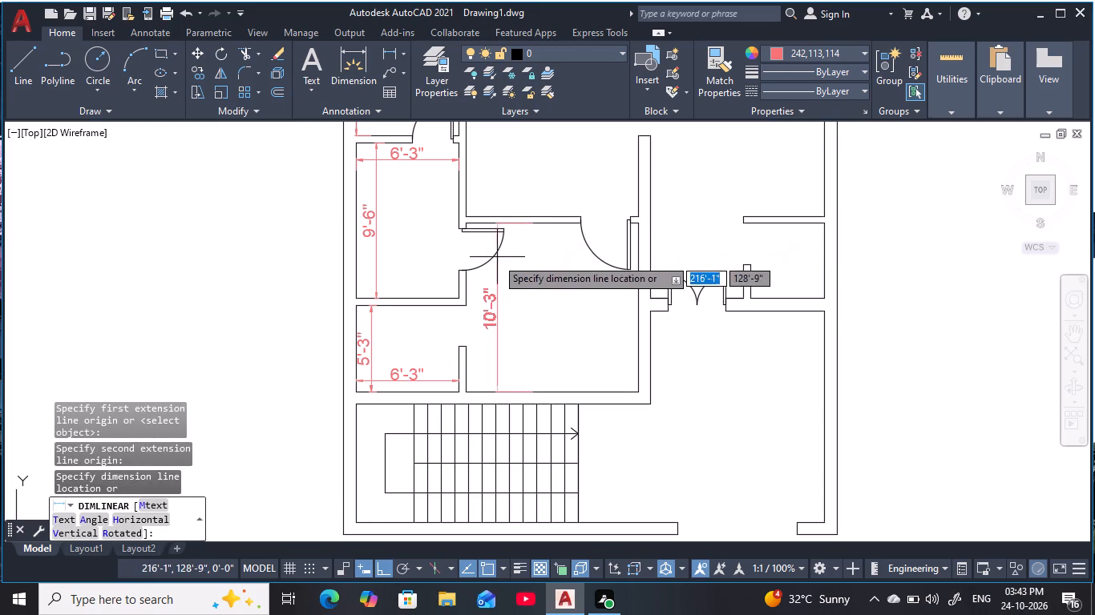
left_click(485, 263)
key("space")
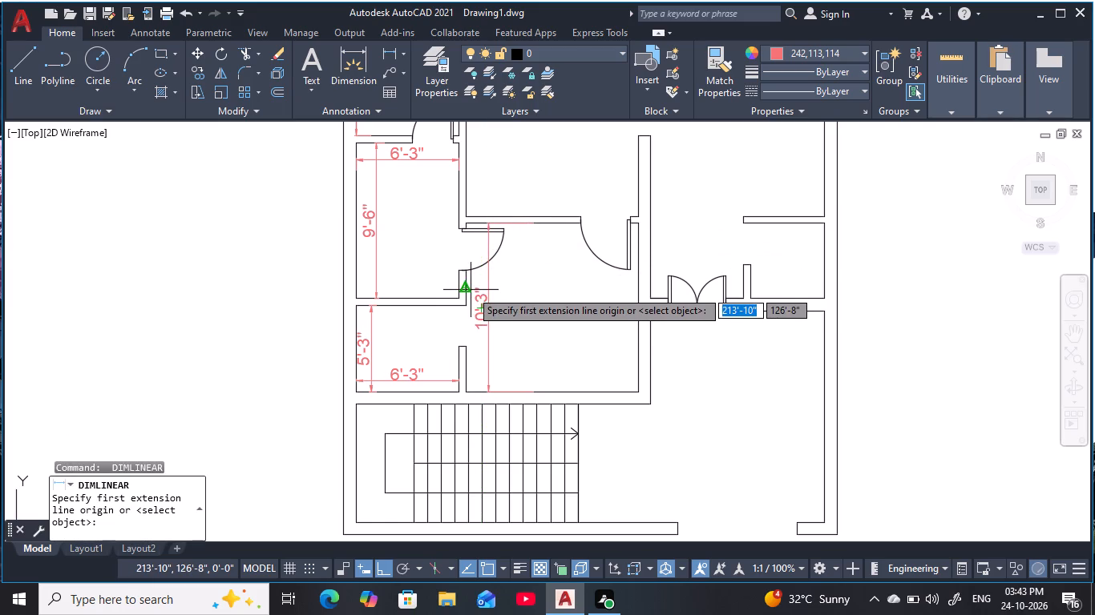
left_click(470, 290)
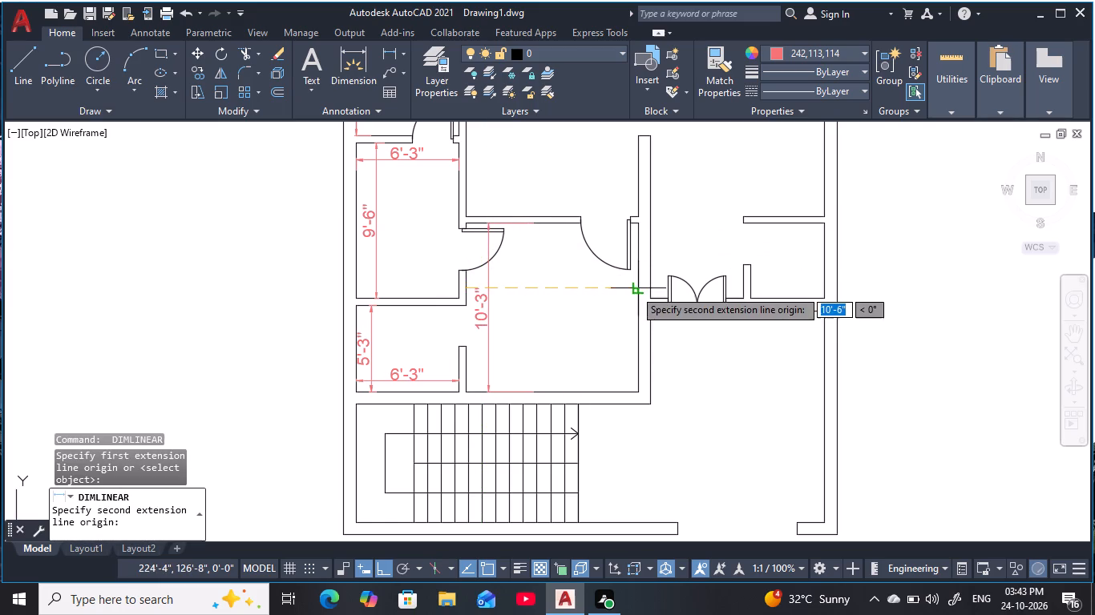
left_click(634, 289)
left_click(634, 381)
Dimension the small nook beside the double door: its depth along the right outer wall and its width along the lower wall.
middle_click_drag(624, 330, 622, 329)
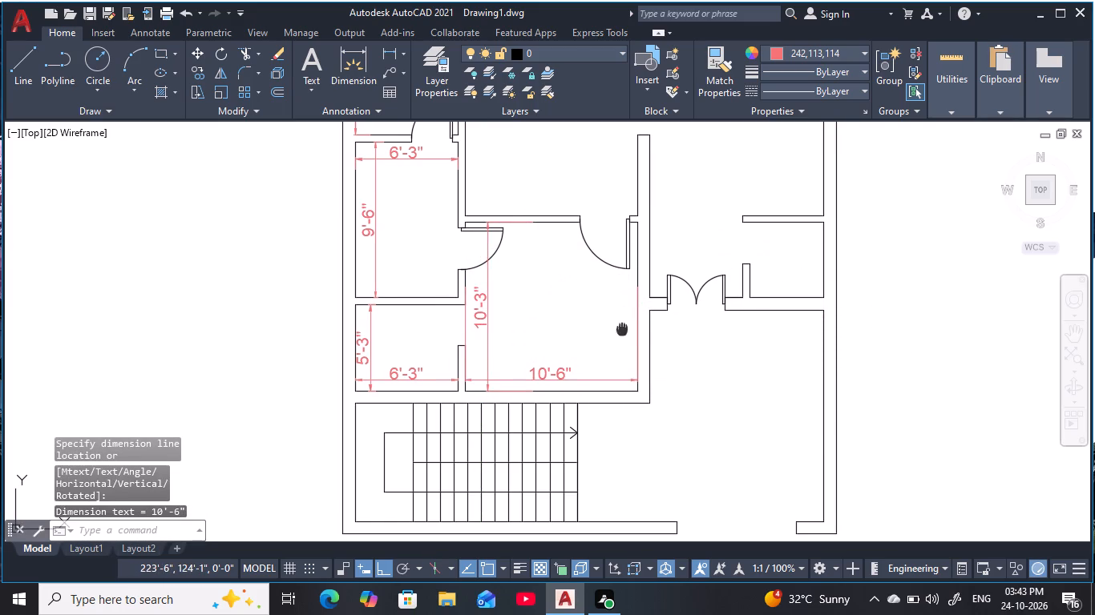
middle_click_drag(622, 329, 482, 411)
key("space")
left_click(648, 380)
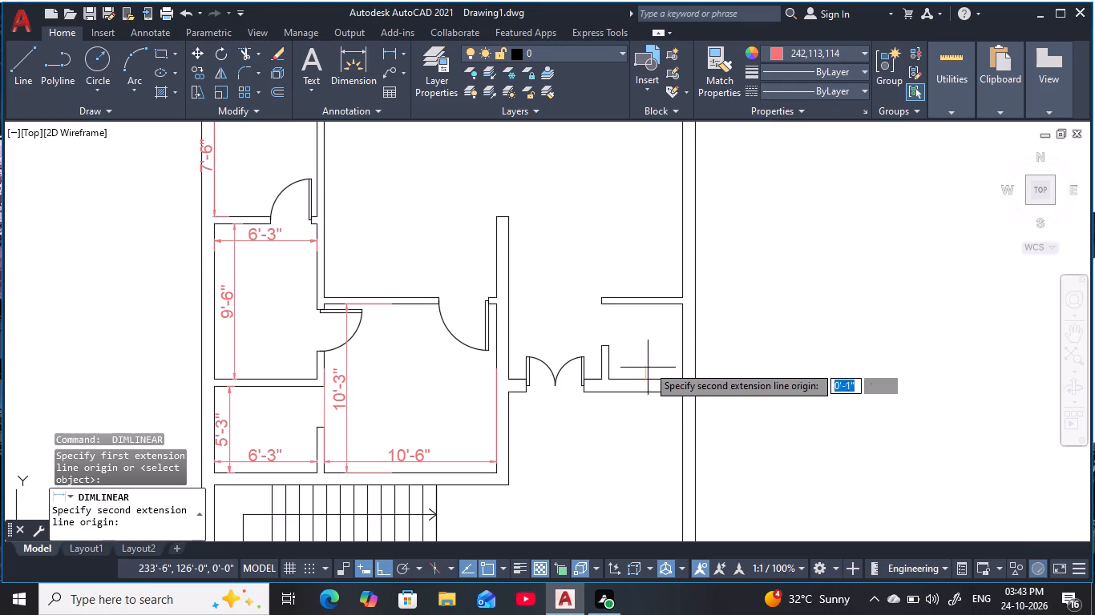
left_click(643, 307)
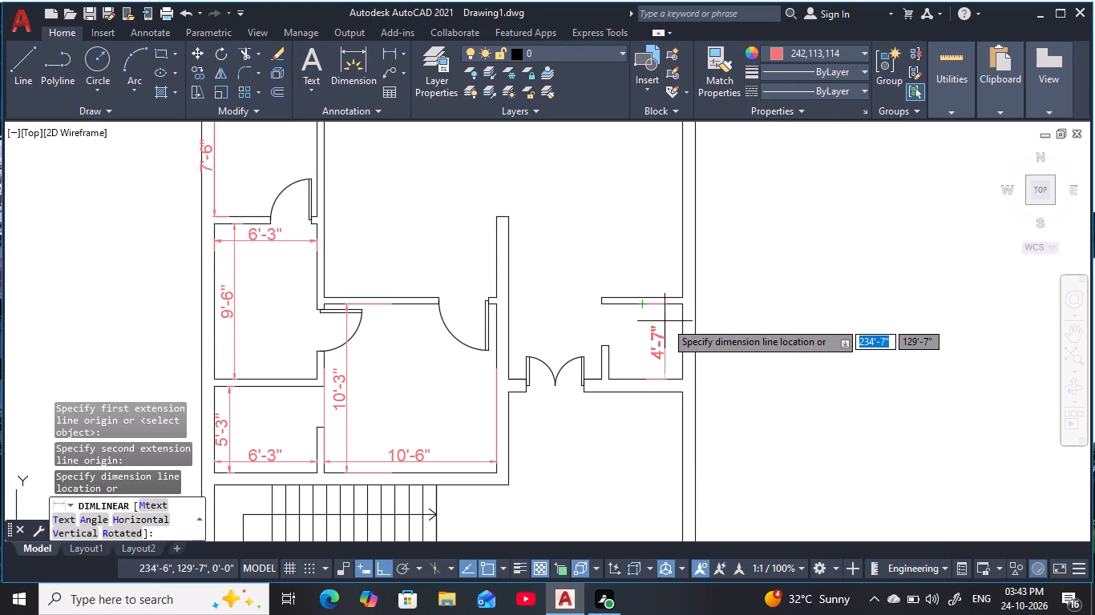
left_click(679, 324)
key("space")
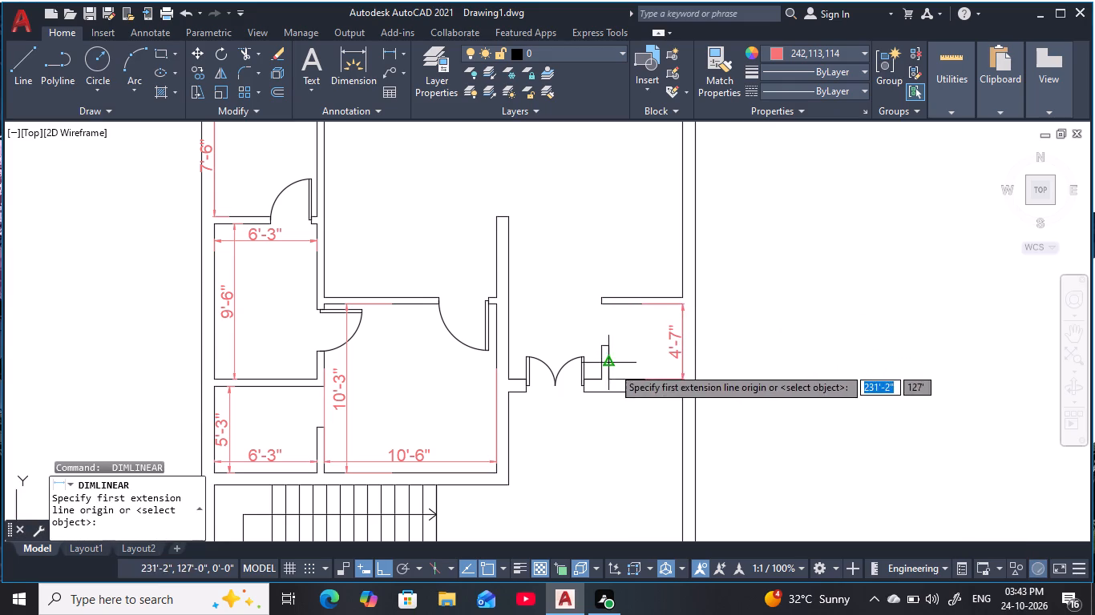
left_click(612, 368)
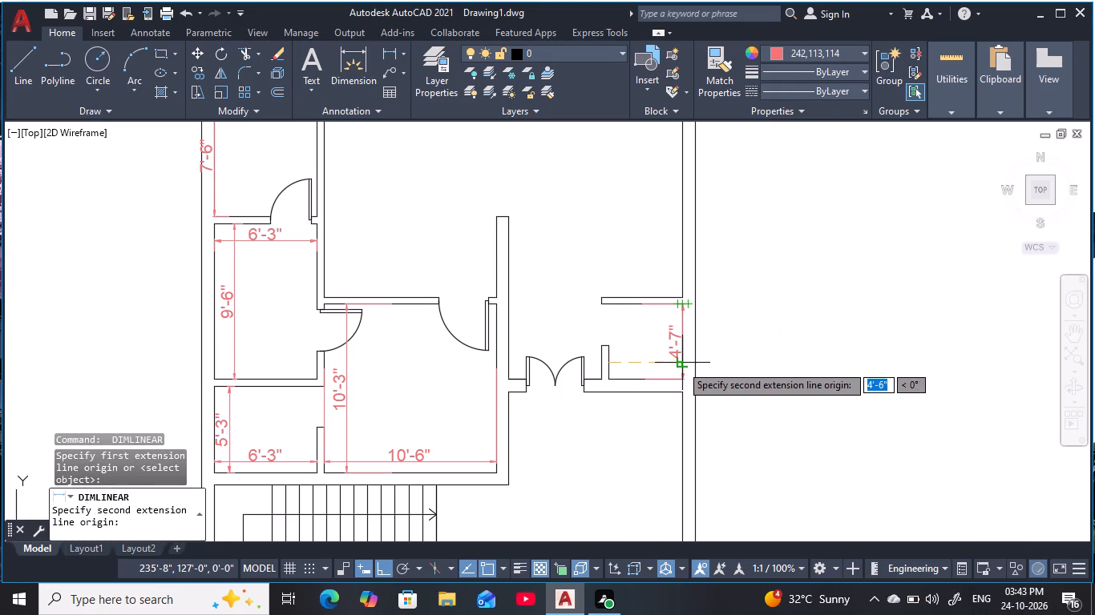
left_click(681, 364)
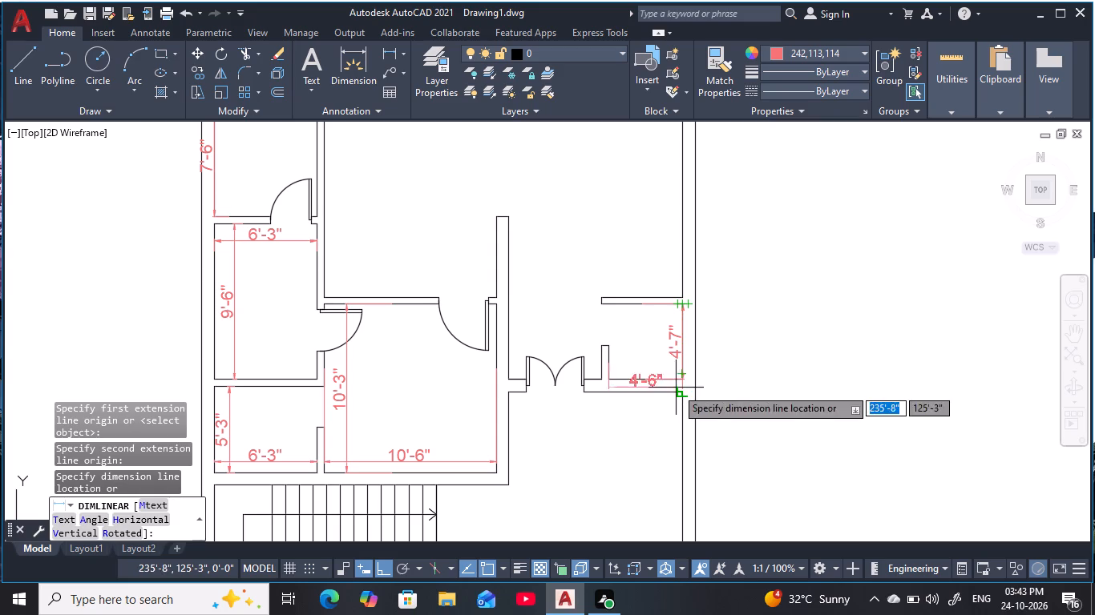
left_click(676, 388)
Dimension the central hall: its depth near the right outer wall and its full width near the upper wall.
middle_click_drag(639, 321, 642, 354)
scroll(629, 275, "down", 1)
middle_click_drag(630, 276, 639, 324)
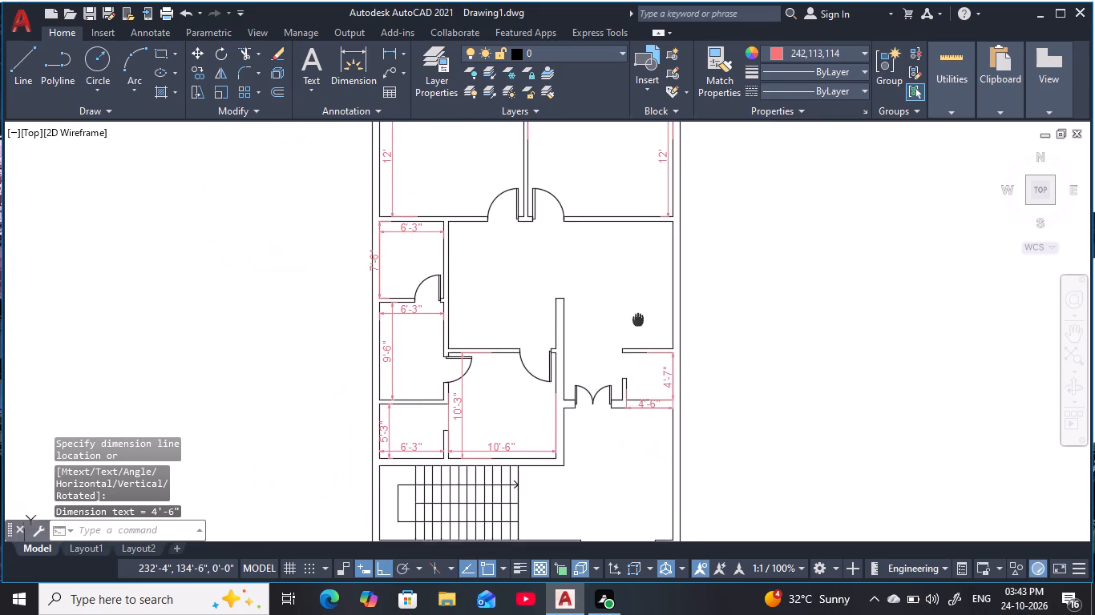
middle_click_drag(639, 324, 640, 333)
key("space")
scroll(656, 364, "up", 3)
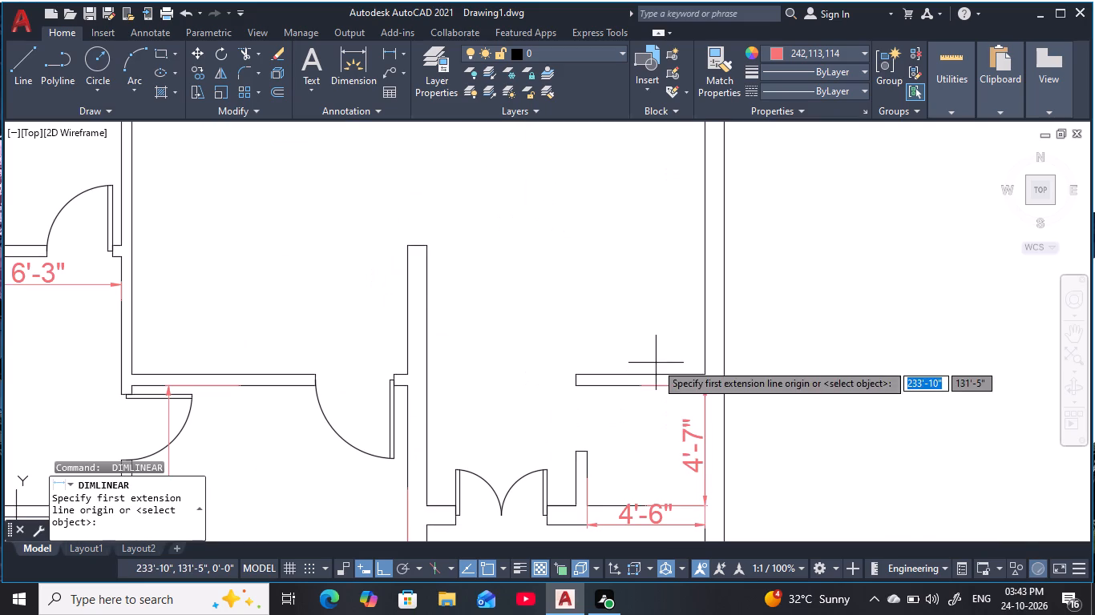
left_click(644, 374)
middle_click_drag(628, 245, 662, 370)
scroll(662, 369, "up", 1)
scroll(665, 276, "down", 2)
left_click(666, 192)
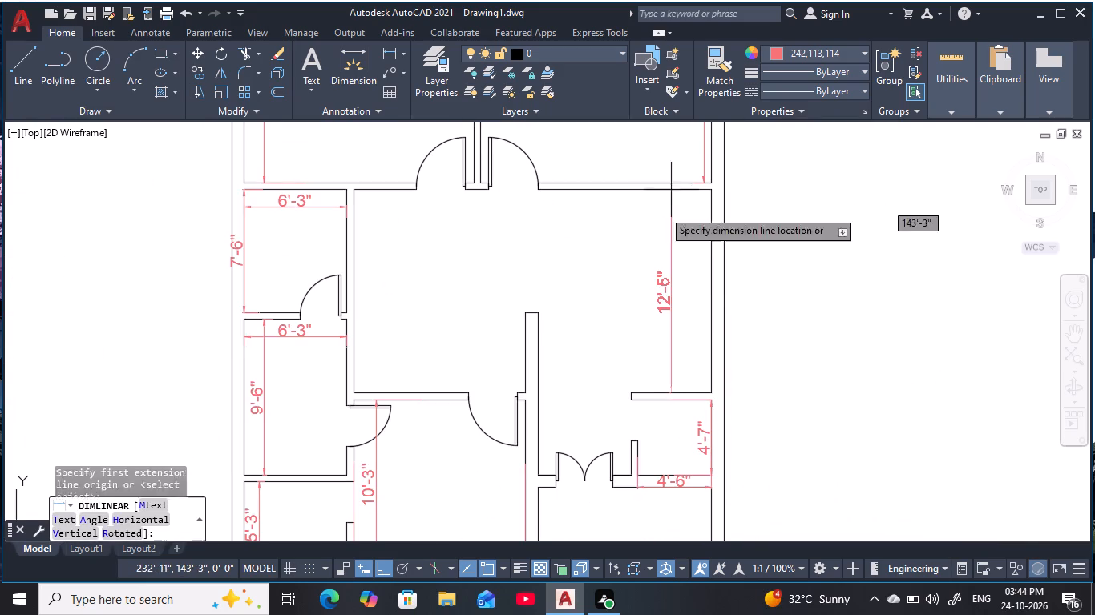
left_click(695, 277)
key("space")
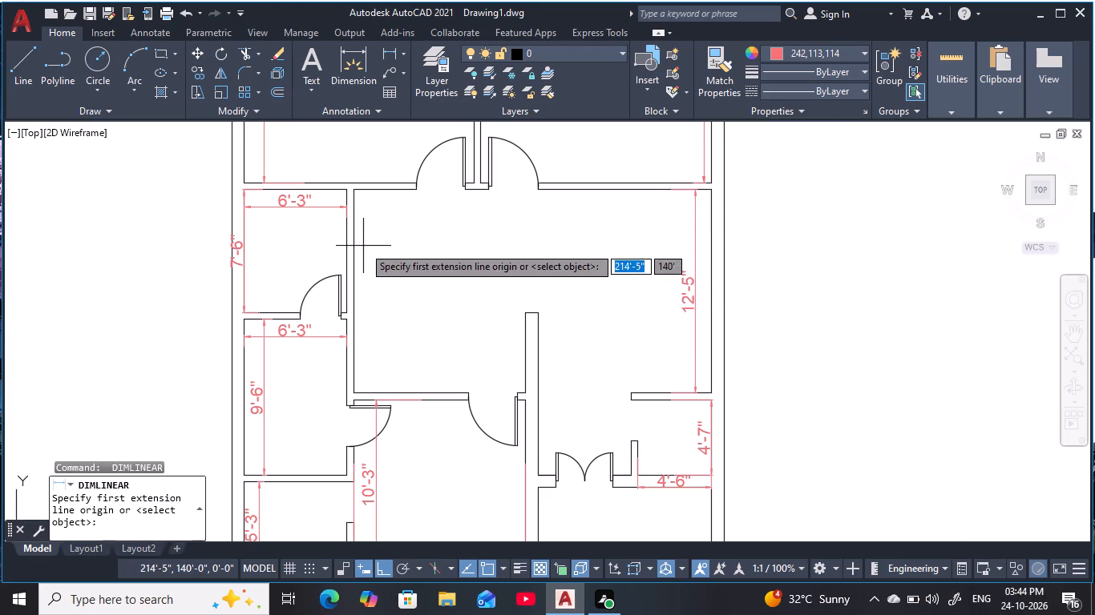
left_click(354, 248)
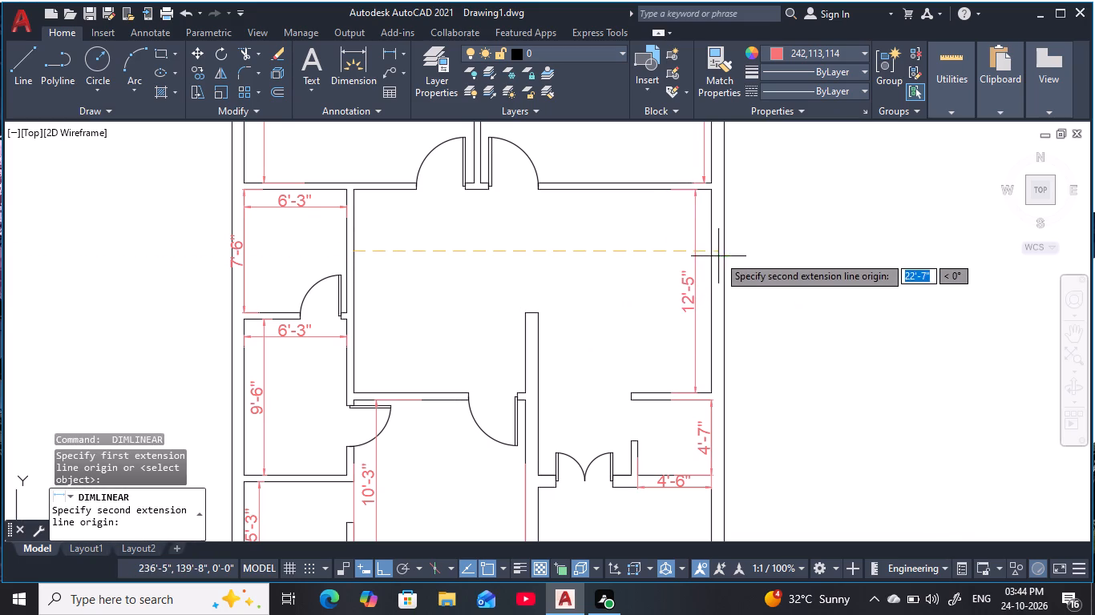
left_click(714, 251)
left_click(692, 222)
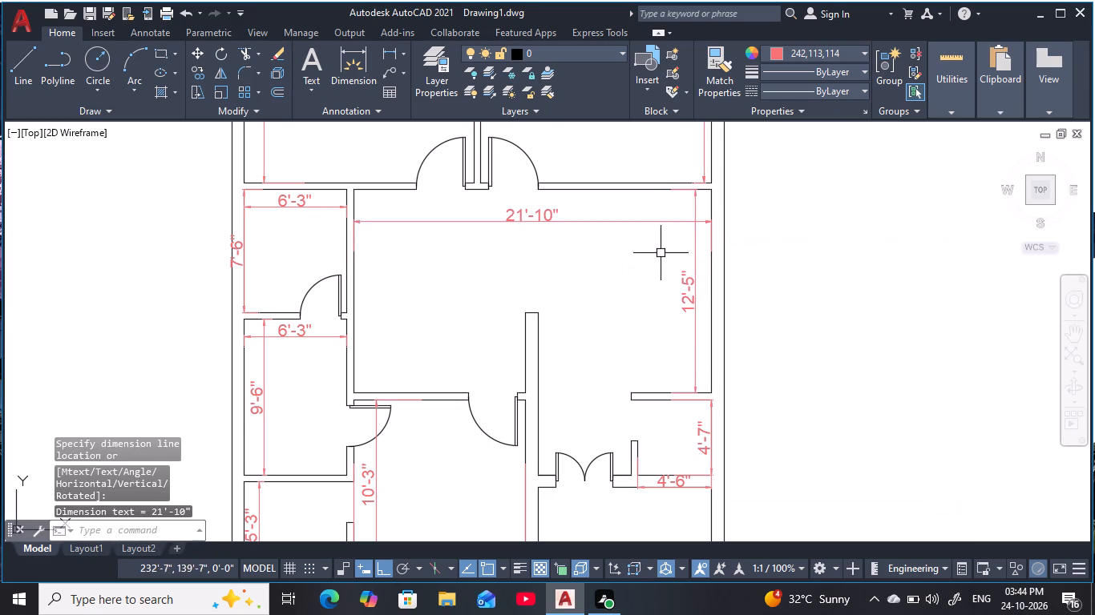
Dimension the entrance area beside the staircase: its width just above the staircase's upper wall line and its depth near the right outer wall.
scroll(657, 257, "down", 2)
middle_click_drag(657, 259, 663, 215)
scroll(644, 361, "up", 2)
middle_click_drag(647, 356, 603, 384)
key("space")
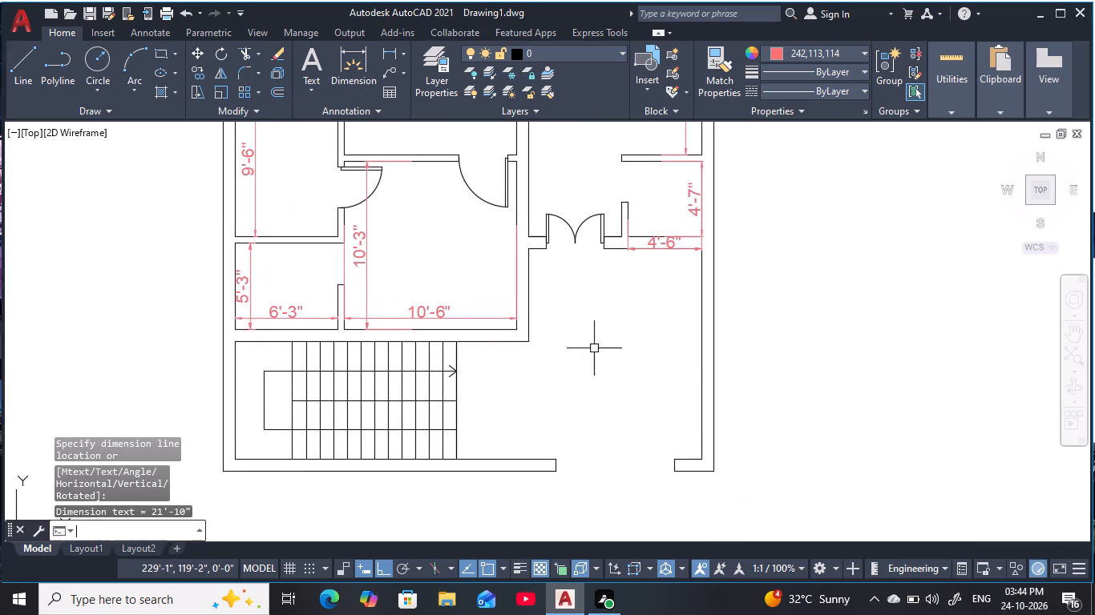
left_click(528, 345)
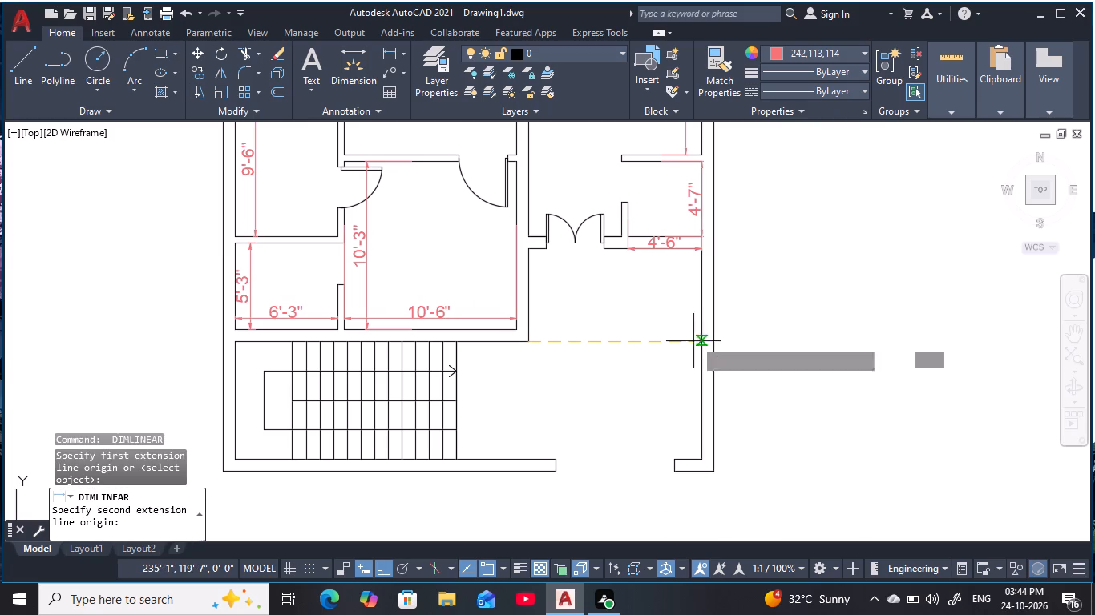
left_click(699, 340)
left_click(694, 316)
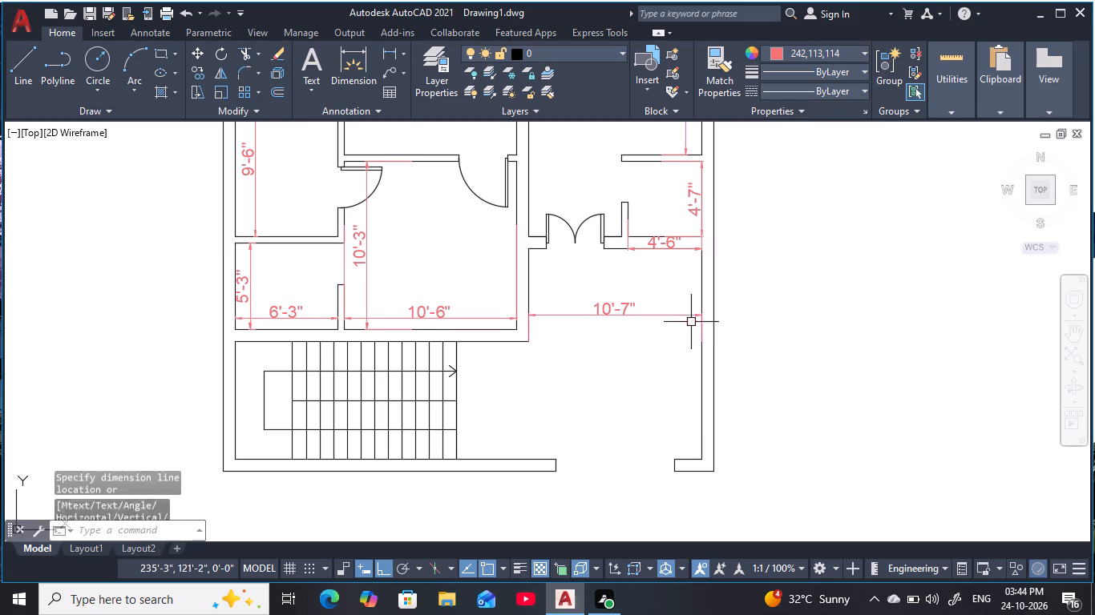
middle_click_drag(661, 359, 665, 320)
key("space")
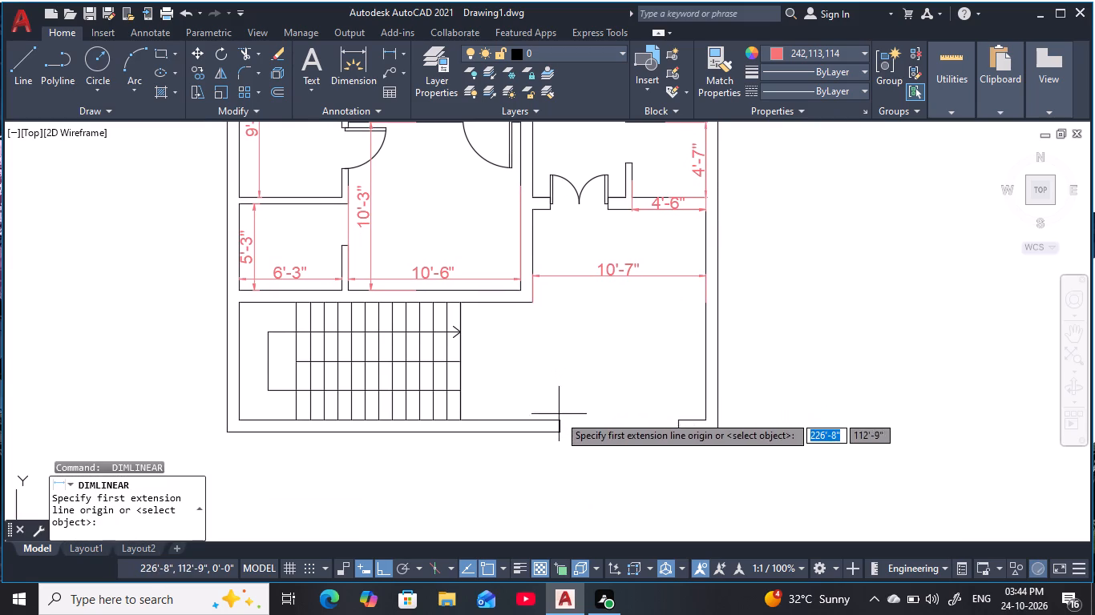
left_click(676, 418)
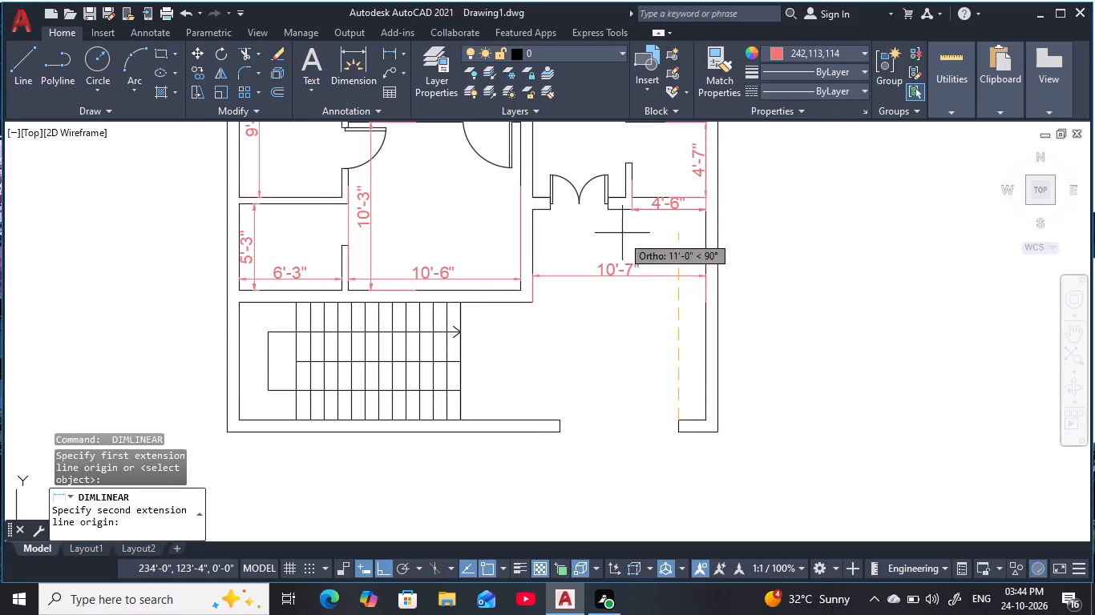
left_click(612, 209)
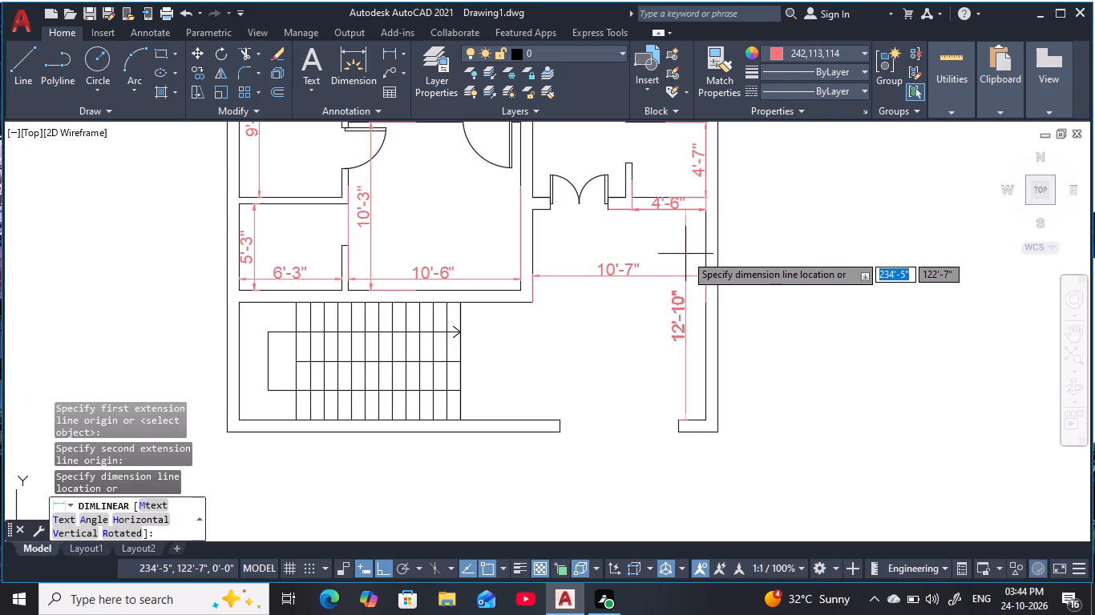
left_click(689, 243)
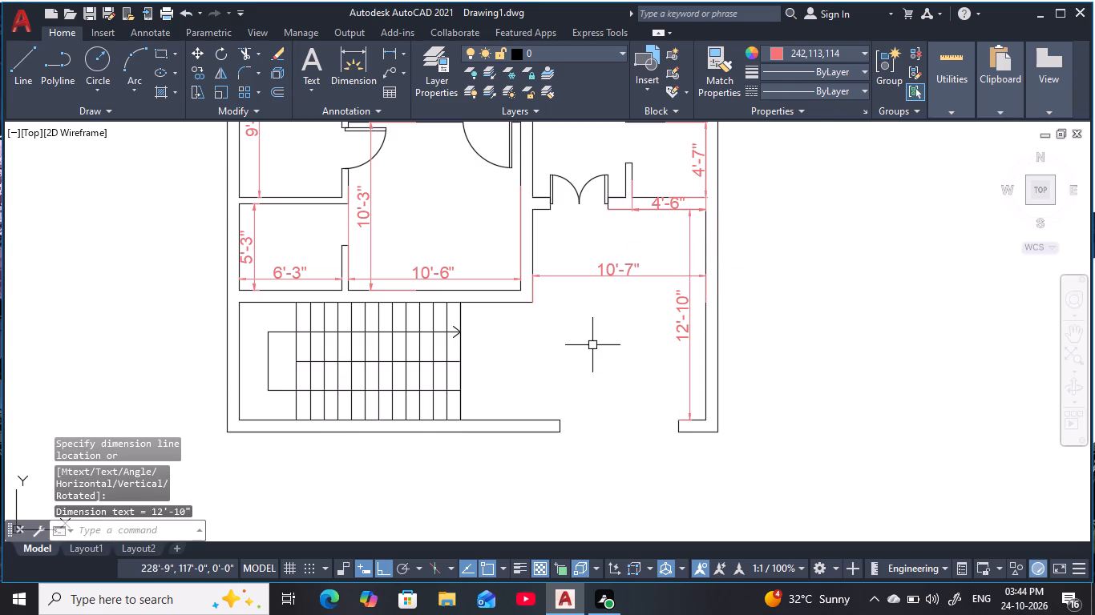
Dimension the plan's overall outer width, with the dimension line just above the top outer wall.
middle_click_drag(643, 344, 745, 330)
scroll(604, 328, "down", 1)
middle_click_drag(604, 328, 602, 397)
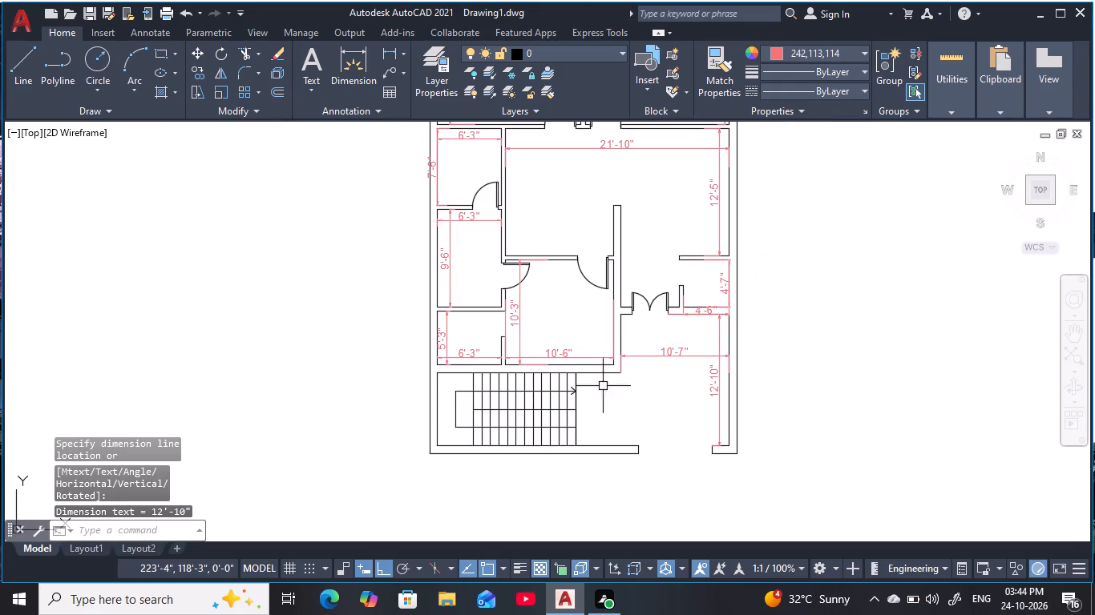
scroll(555, 279, "down", 1)
middle_click_drag(550, 307, 559, 422)
scroll(534, 238, "up", 2)
middle_click_drag(531, 254, 532, 314)
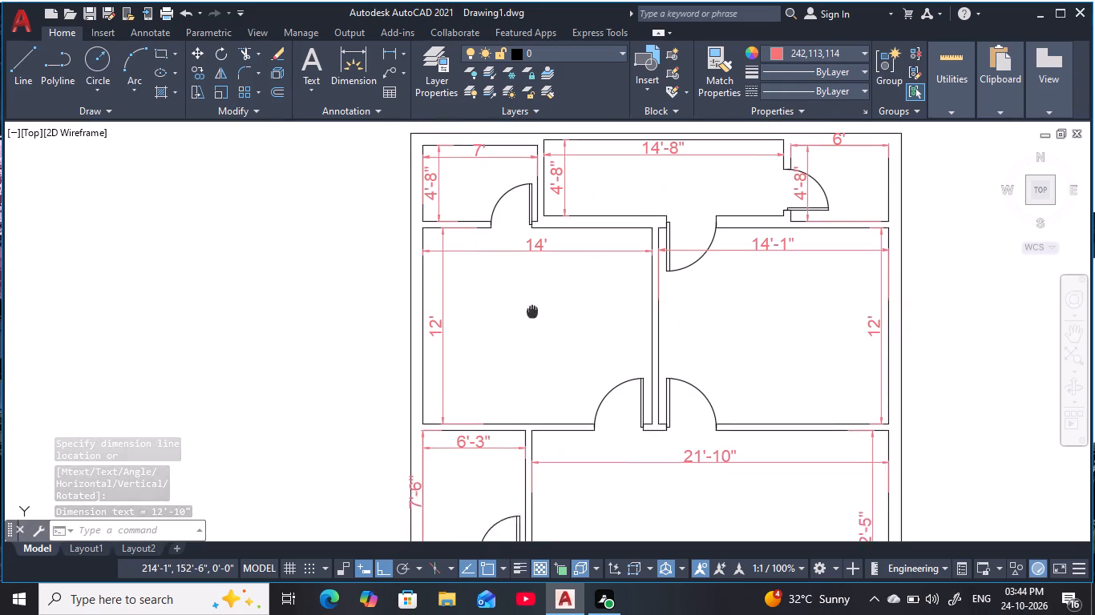
middle_click_drag(532, 314, 526, 329)
key("space")
middle_click_drag(468, 192, 442, 351)
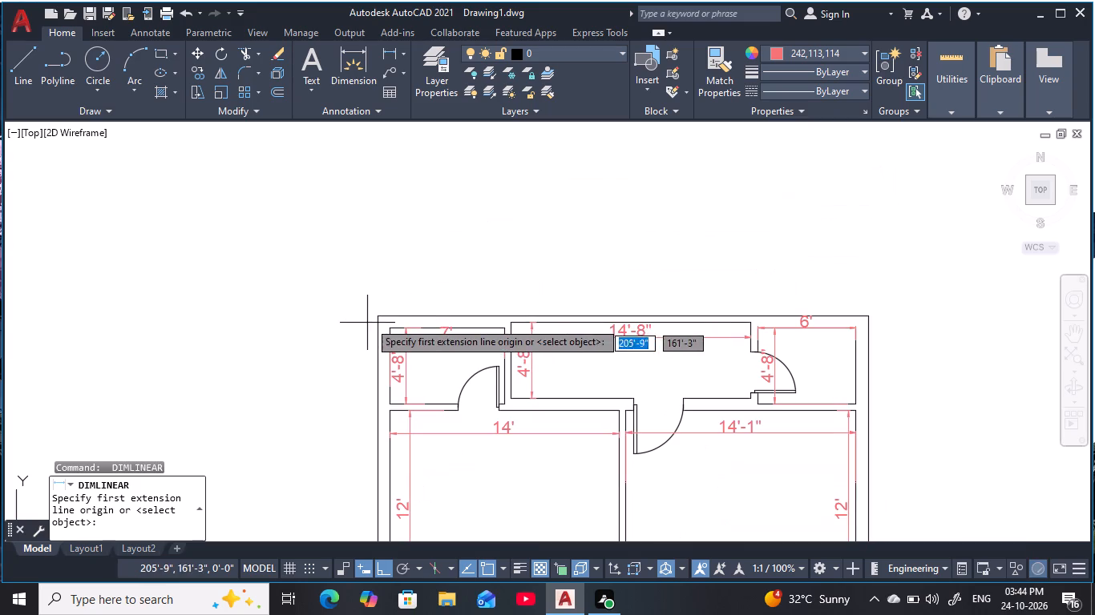
left_click(376, 316)
left_click(866, 316)
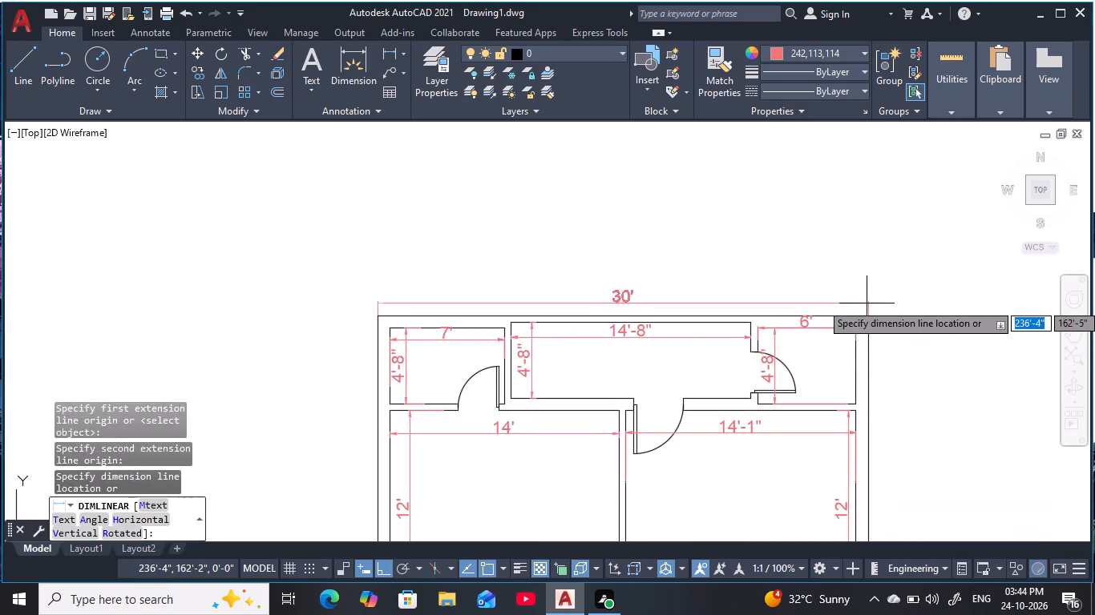
left_click(867, 293)
Dimension the plan's overall outer depth, with the dimension line just outside the left outer wall.
middle_click_drag(777, 420, 841, 217)
key("space")
middle_click_drag(493, 231, 540, 318)
left_click(487, 197)
middle_click_drag(545, 424, 560, 207)
scroll(560, 205, "down", 1)
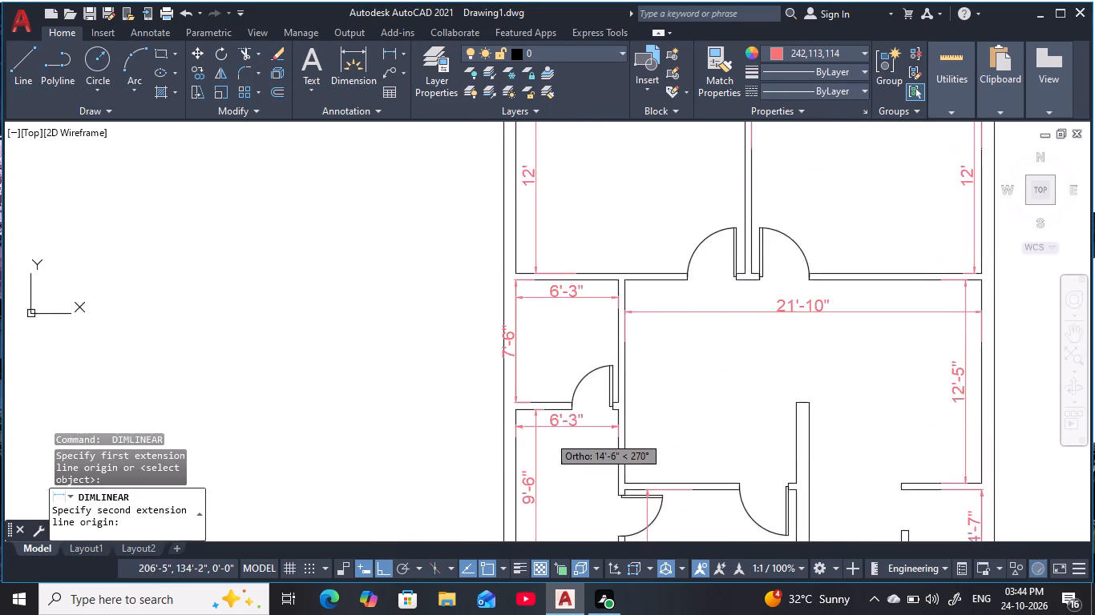
scroll(572, 167, "down", 2)
scroll(564, 415, "up", 3)
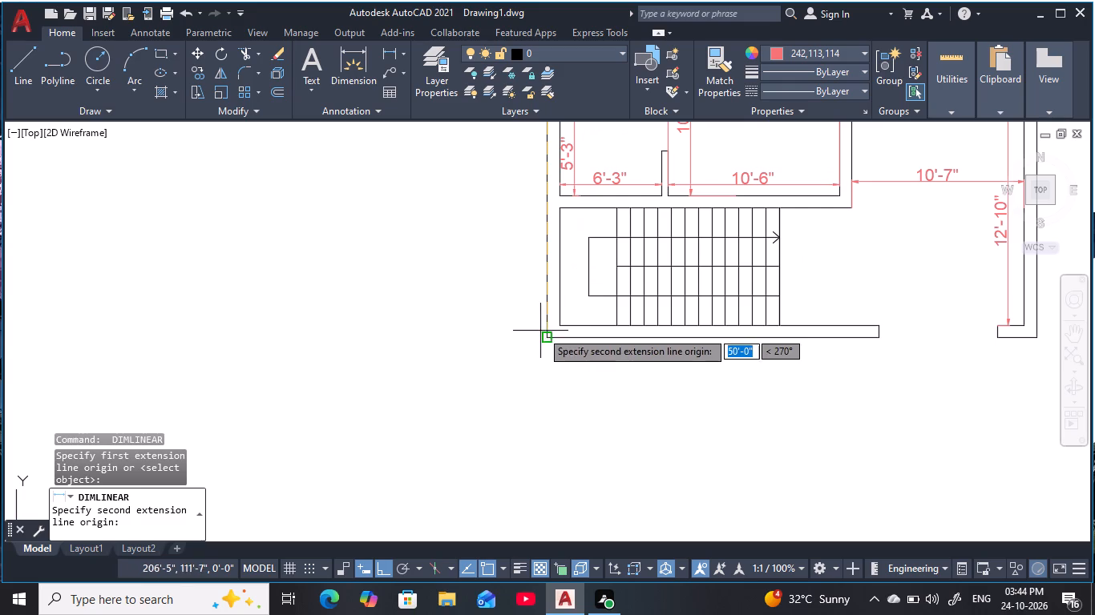
left_click(547, 335)
left_click(527, 337)
scroll(630, 273, "down", 2)
middle_click_drag(629, 267, 629, 287)
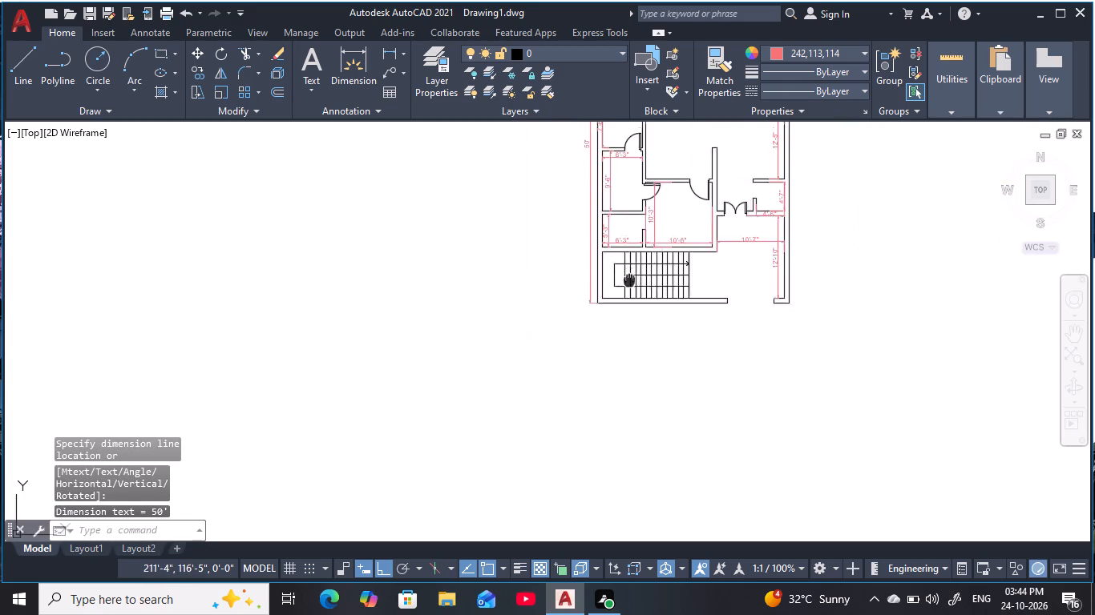
middle_click_drag(629, 287, 592, 428)
scroll(519, 300, "up", 4)
middle_click_drag(594, 304, 279, 270)
scroll(308, 277, "down", 5)
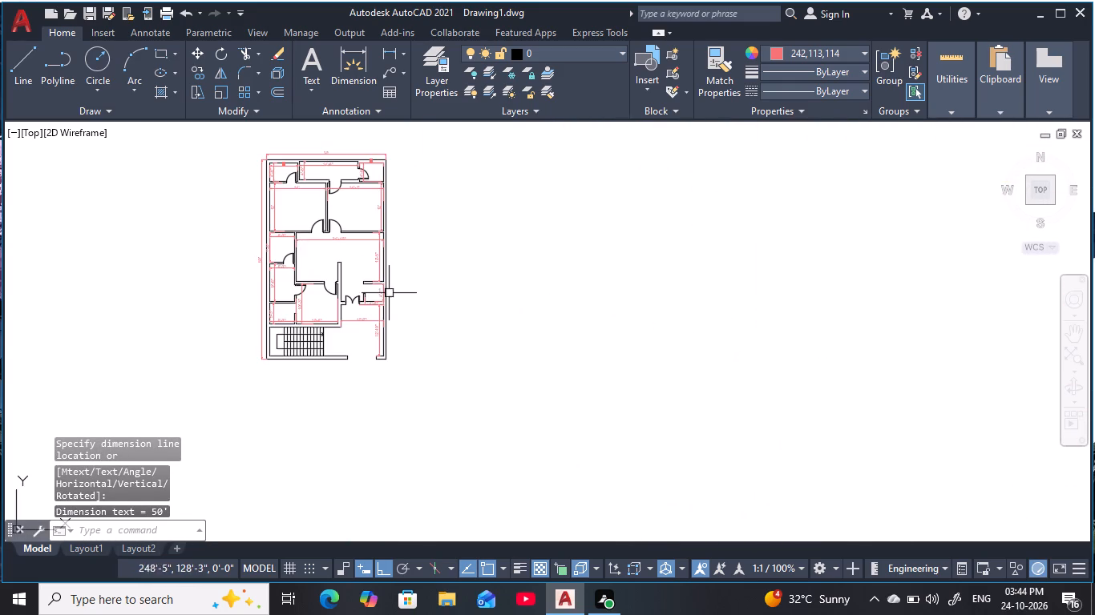
scroll(326, 263, "up", 3)
middle_click_drag(337, 271, 498, 342)
key("Escape")
key("Escape")
key("Escape")
key("Escape")
key("Escape")
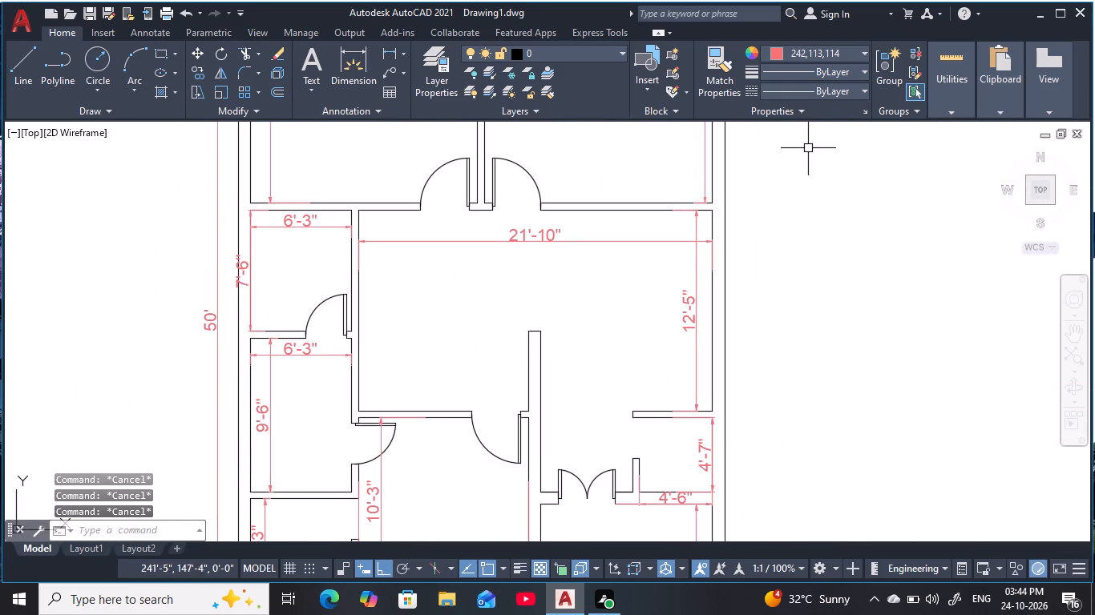
key("Escape")
Start a single-line text inside the left 14' by 12' room with height 9 and rotation 0.
scroll(596, 211, "down", 2)
middle_click_drag(593, 211, 596, 239)
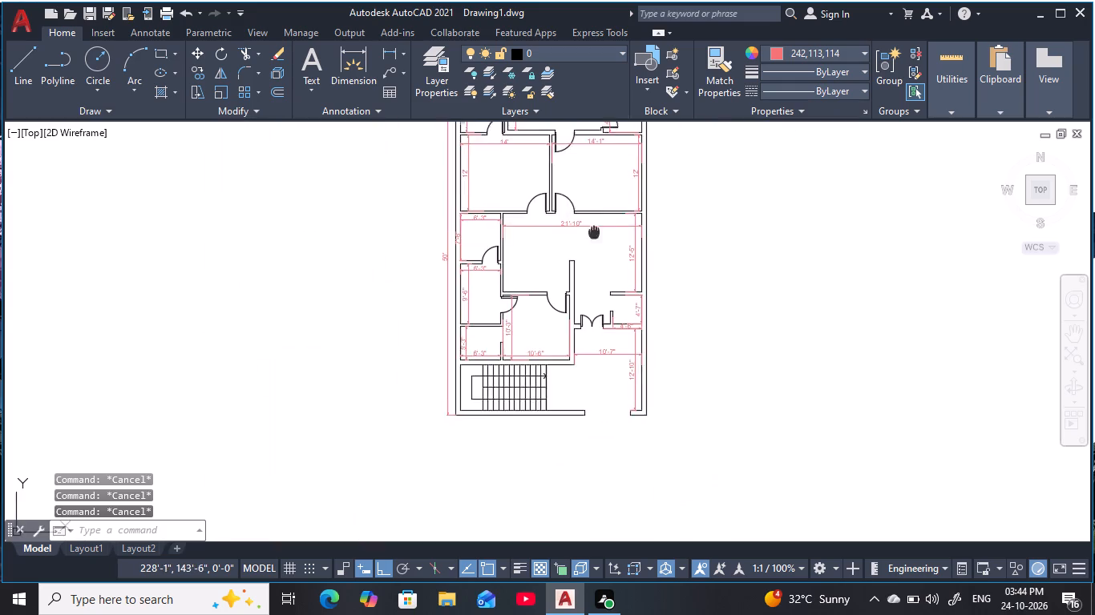
middle_click_drag(596, 239, 624, 334)
scroll(532, 247, "up", 3)
scroll(448, 219, "up", 1)
middle_click_drag(455, 230, 495, 295)
key("Escape")
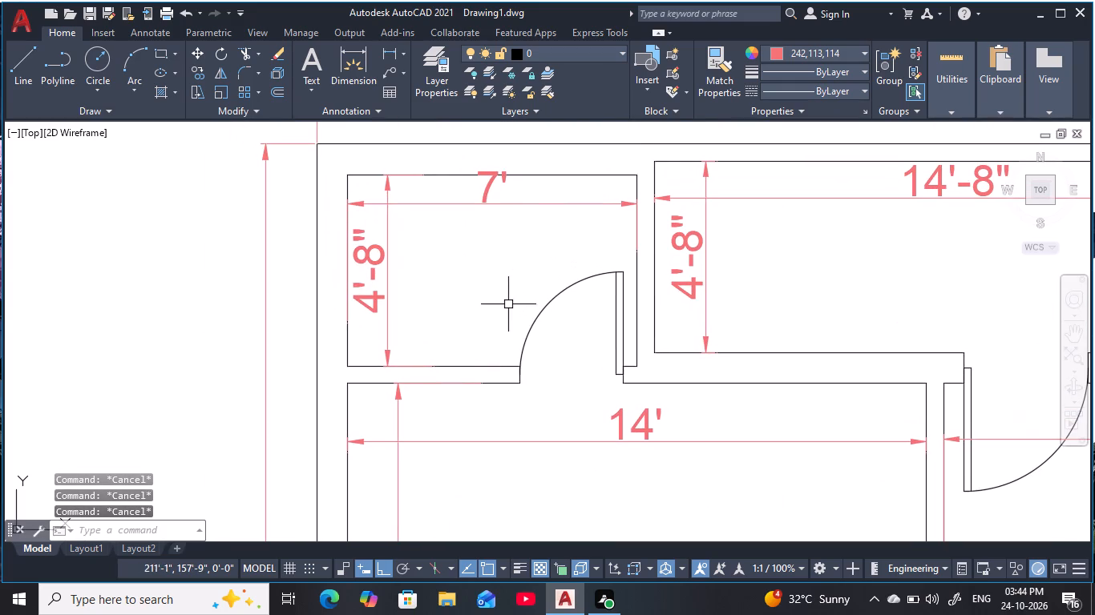
key("Escape")
type("dt")
key("space")
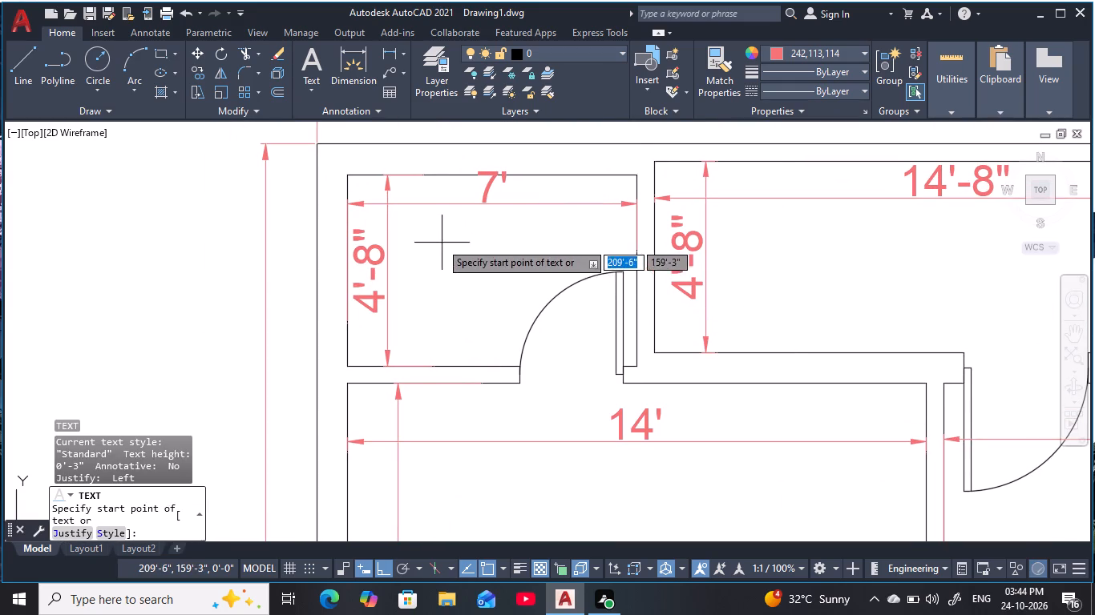
middle_click_drag(720, 297, 349, 290)
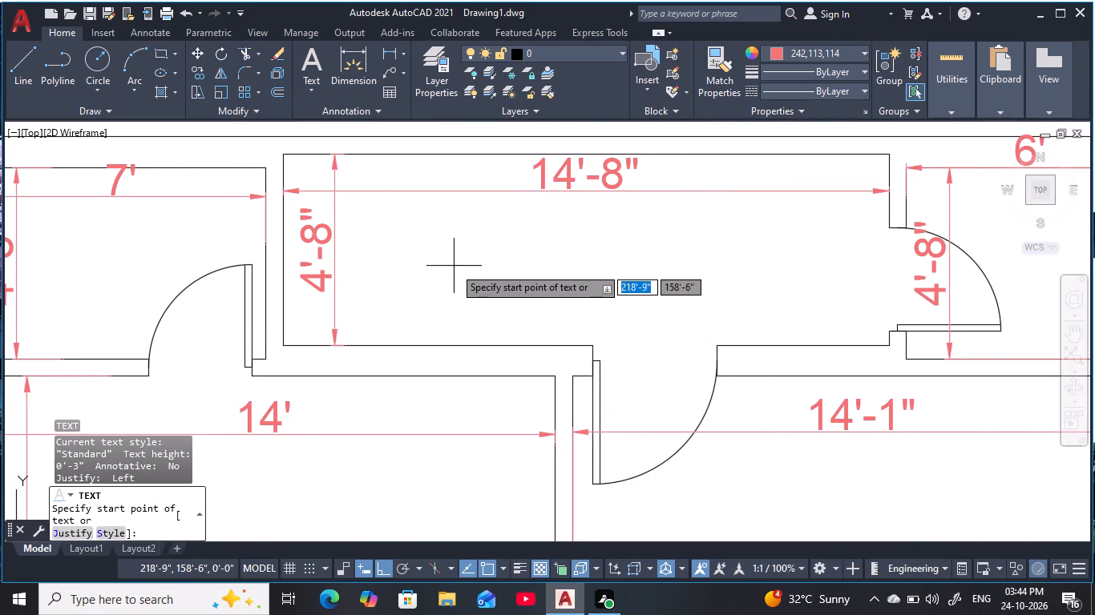
scroll(455, 277, "down", 2)
middle_click_drag(454, 280, 569, 219)
left_click(435, 334)
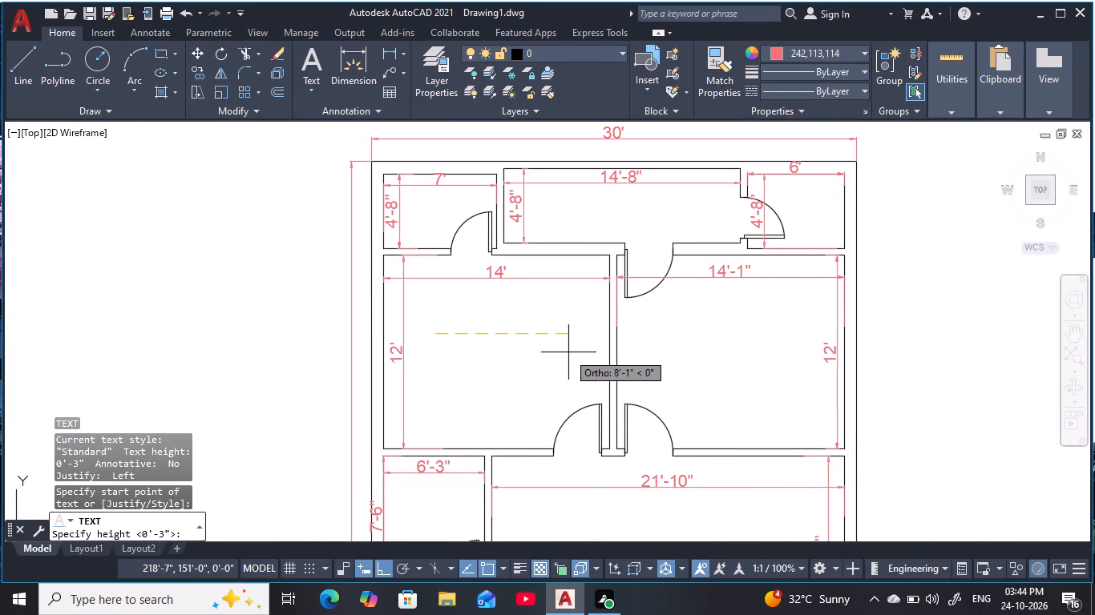
type("9")
key("space")
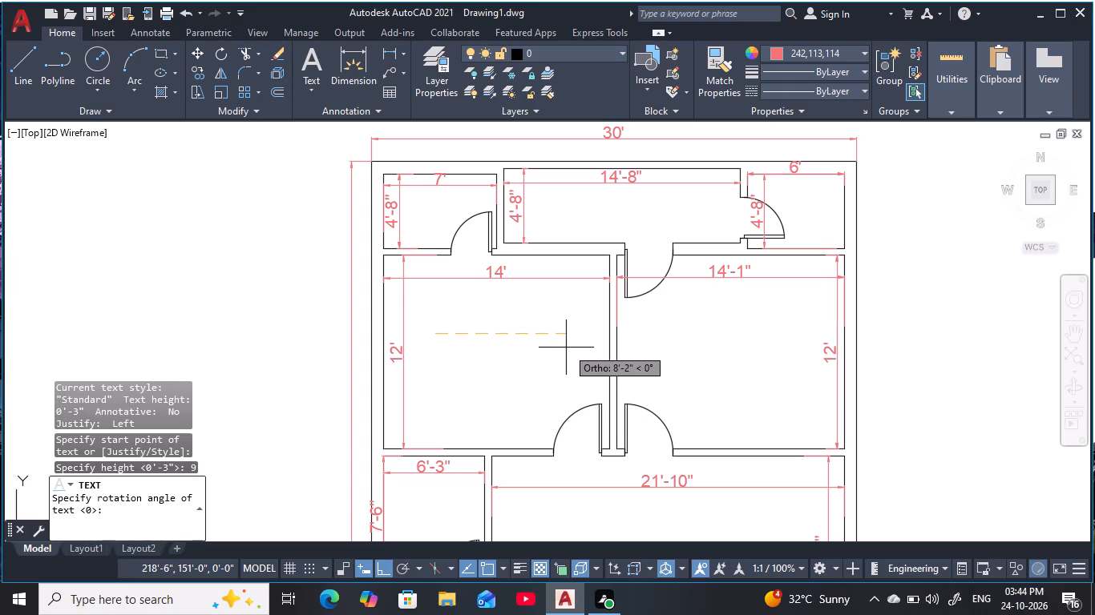
key("space")
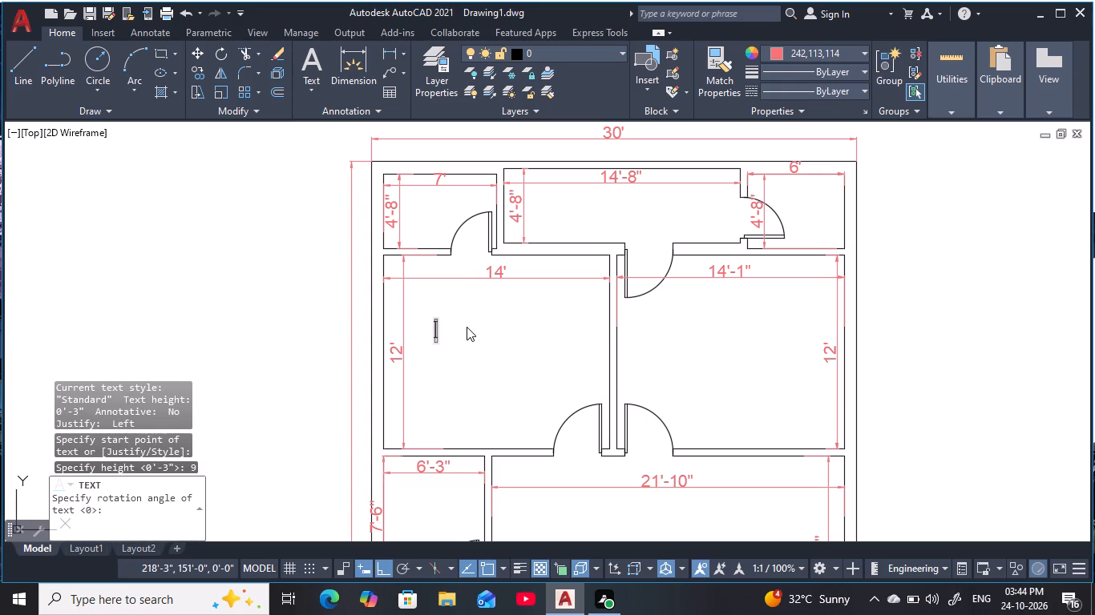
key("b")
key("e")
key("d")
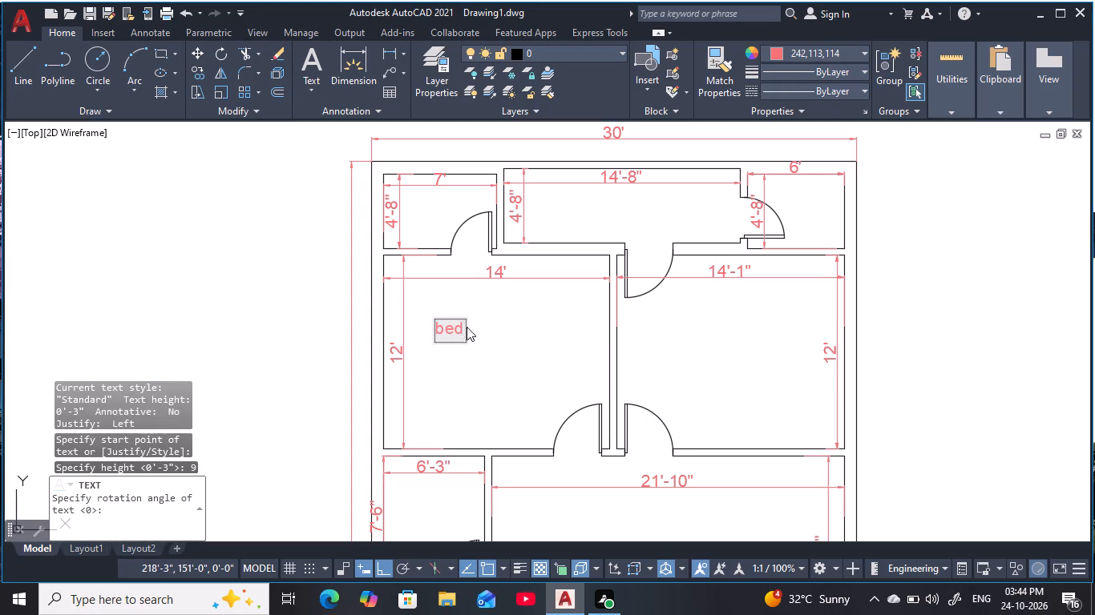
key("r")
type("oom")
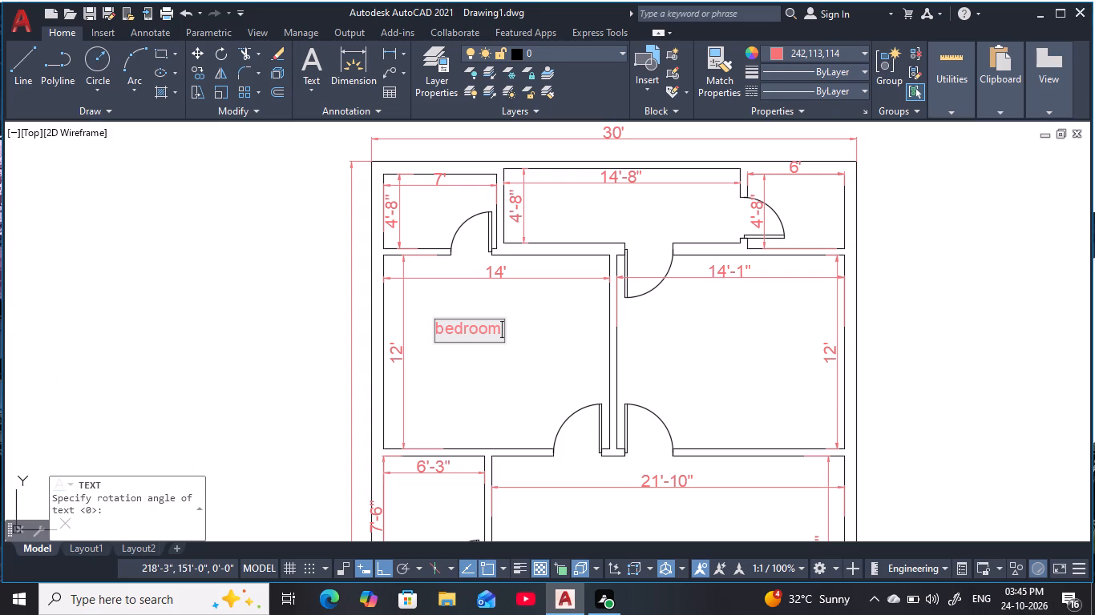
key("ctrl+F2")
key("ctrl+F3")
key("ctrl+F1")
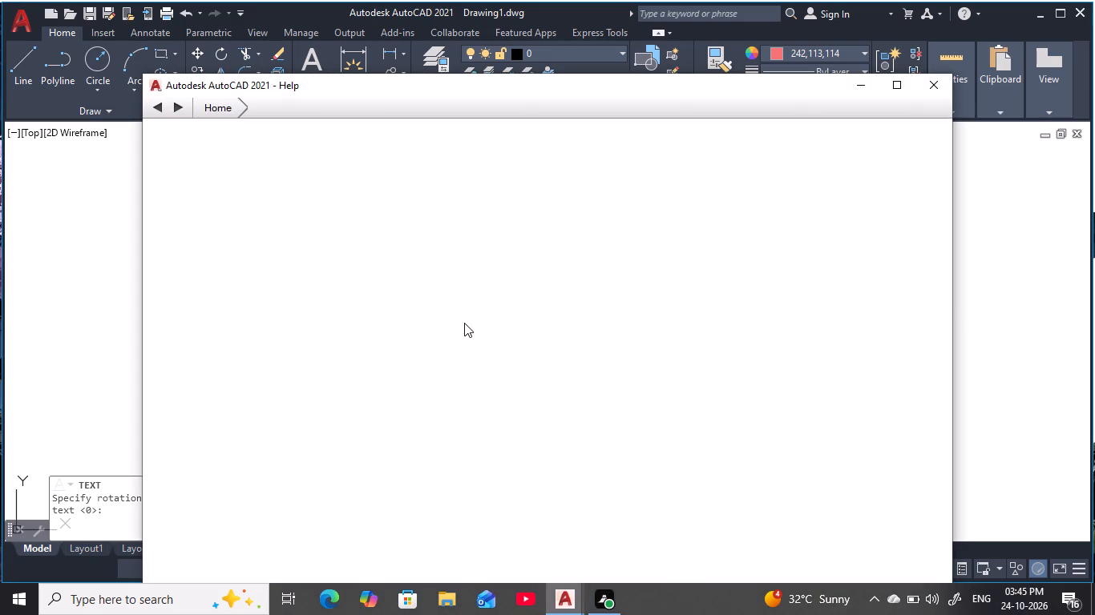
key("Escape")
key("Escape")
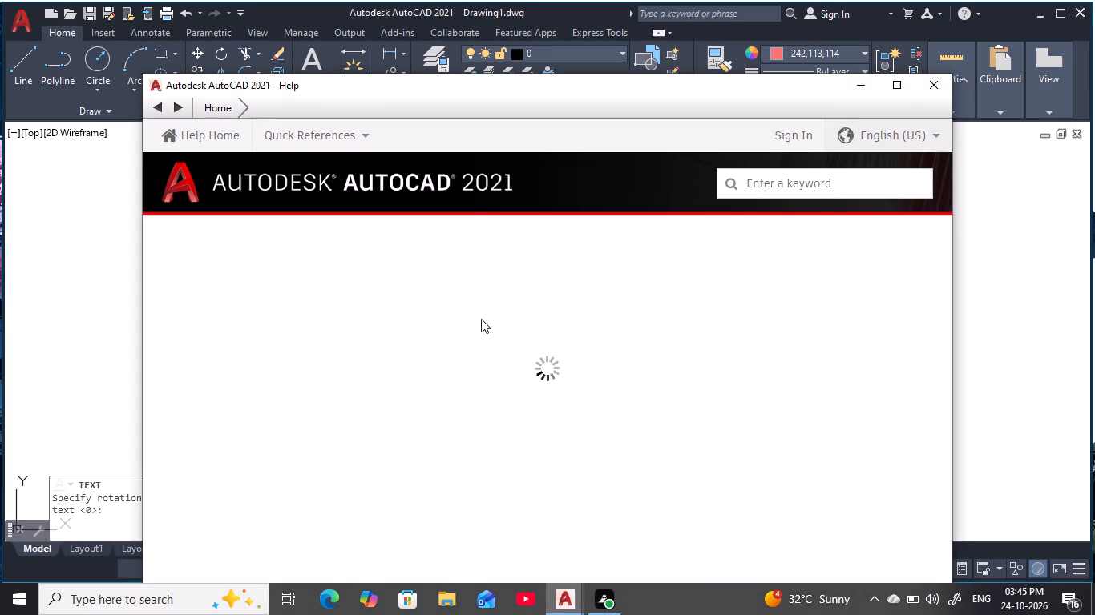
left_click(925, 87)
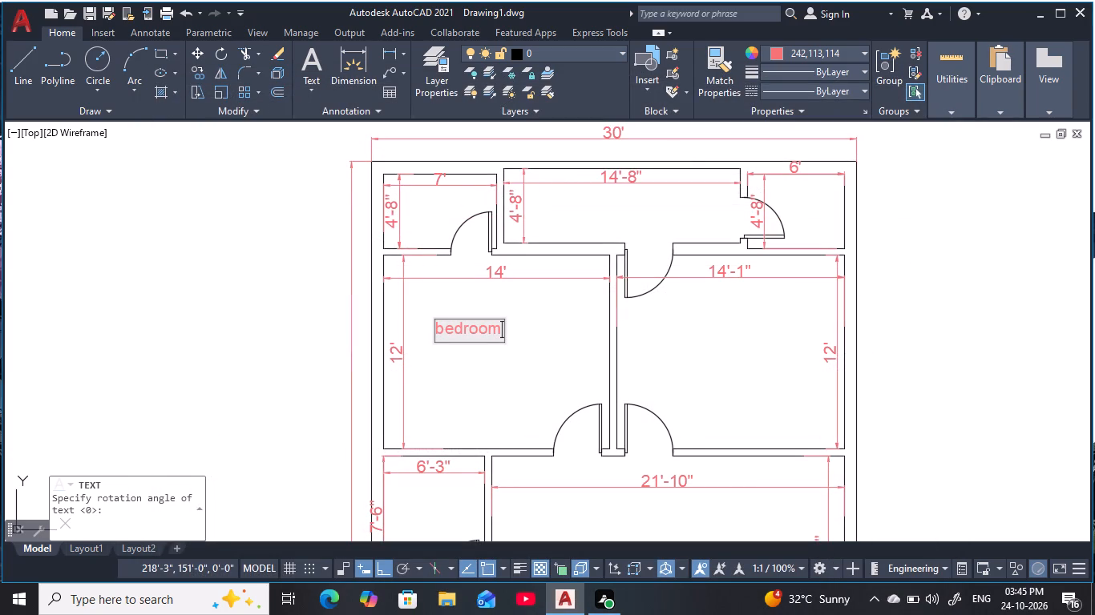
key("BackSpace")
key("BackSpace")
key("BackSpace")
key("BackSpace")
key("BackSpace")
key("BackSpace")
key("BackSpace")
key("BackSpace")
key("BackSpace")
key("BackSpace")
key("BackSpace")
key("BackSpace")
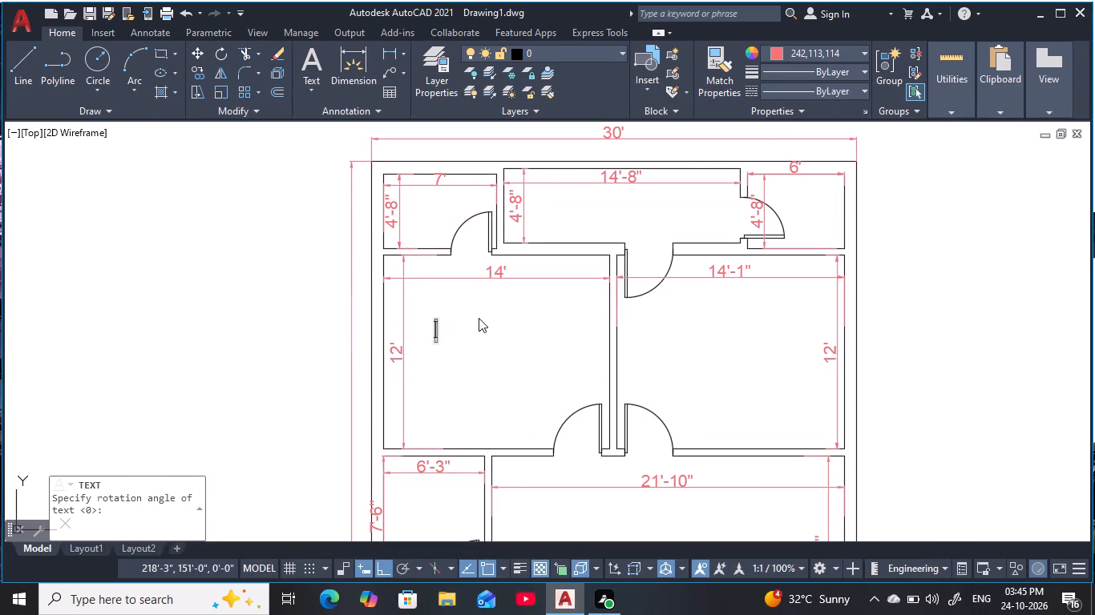
Enter the two-line room label BEDROOM and 14'-0" x 12'-0" as the text, and finish the text command.
key("b")
type("EDR")
type("OOM")
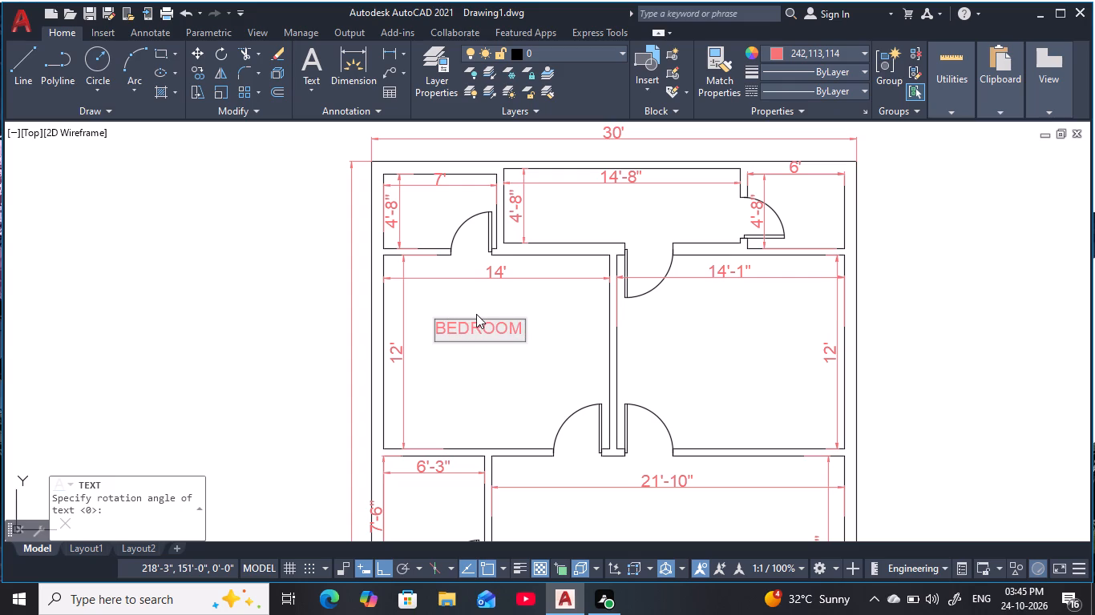
key("Return")
key("1")
key("4")
key("apostrophe")
type("-0\"")
key("space")
type("x 12")
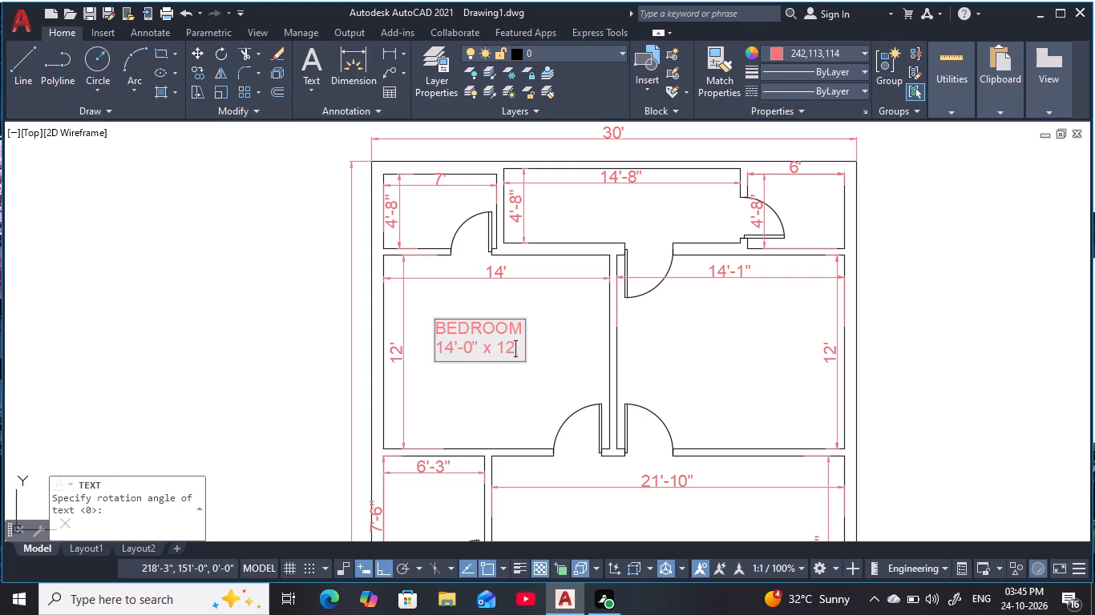
key("apostrophe")
key("minus")
type("0\"")
key("Return")
left_click(579, 357)
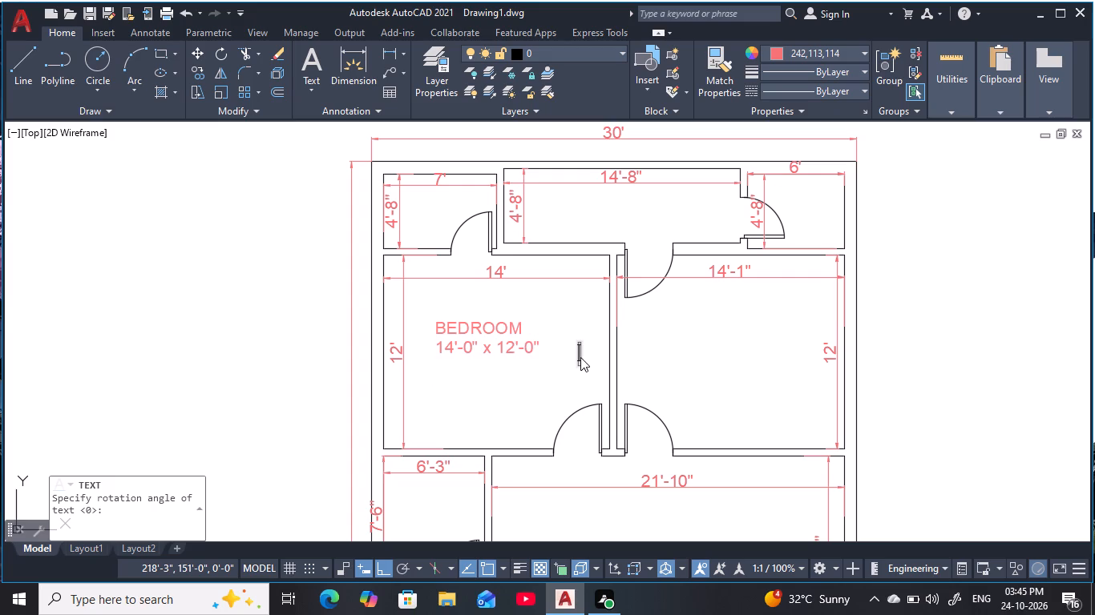
key("Escape")
key("Escape")
key("Escape")
Copy both lines of the bedroom label into the adjacent 14'-1" by 12' room on the right.
left_click(495, 331)
left_click(499, 349)
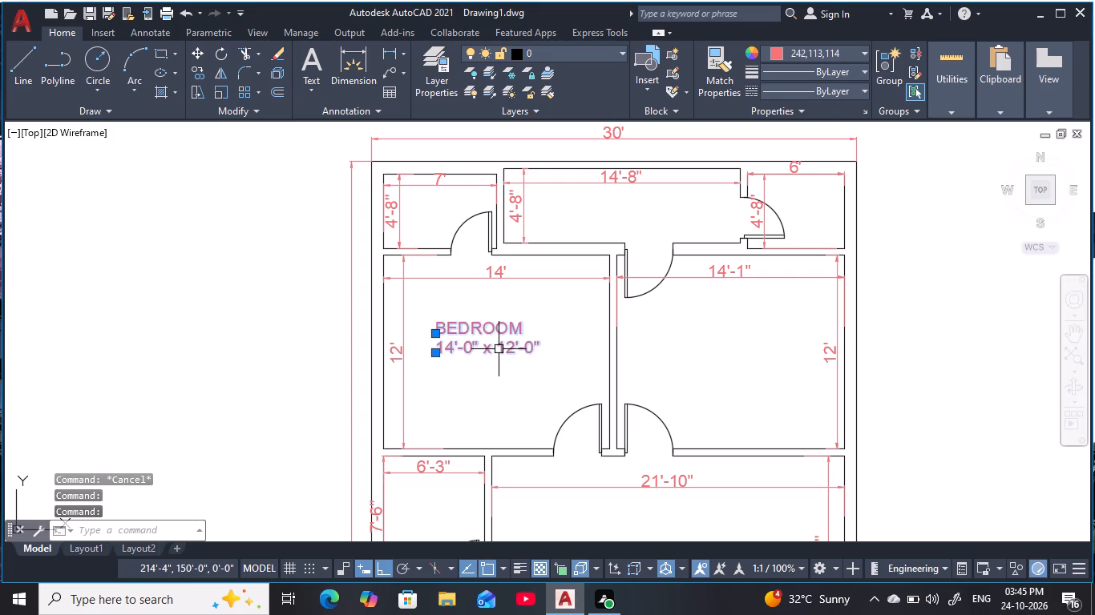
key("c")
type("o")
key("space")
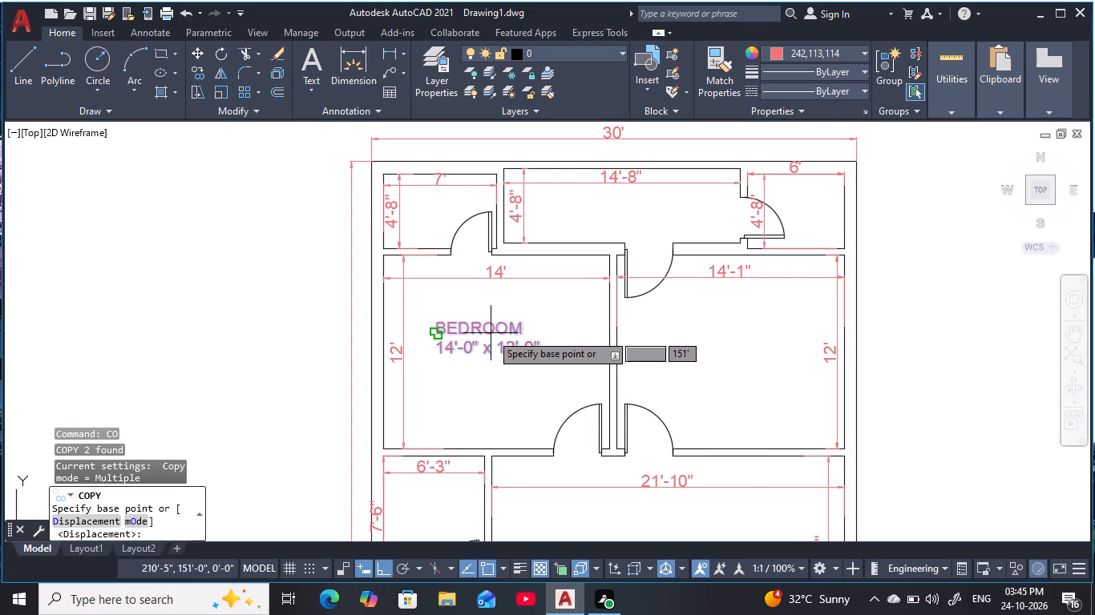
left_click(491, 333)
left_click(679, 363)
key("Escape")
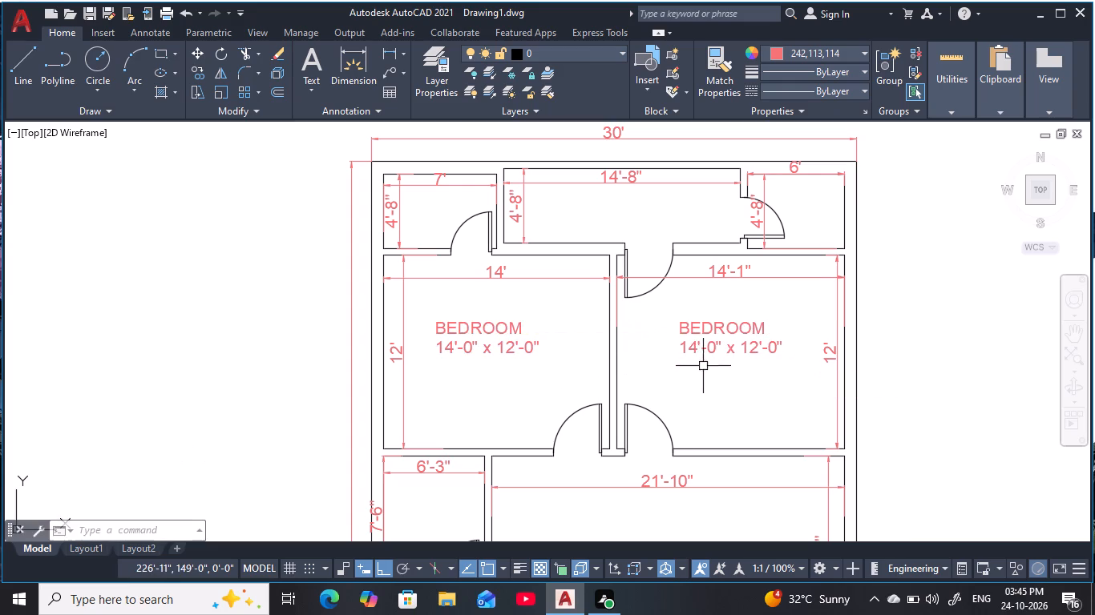
key("Escape")
key("Escape")
Examine the width dimensions of the two bedrooms and where their arrows meet the walls.
middle_click_drag(725, 383, 700, 362)
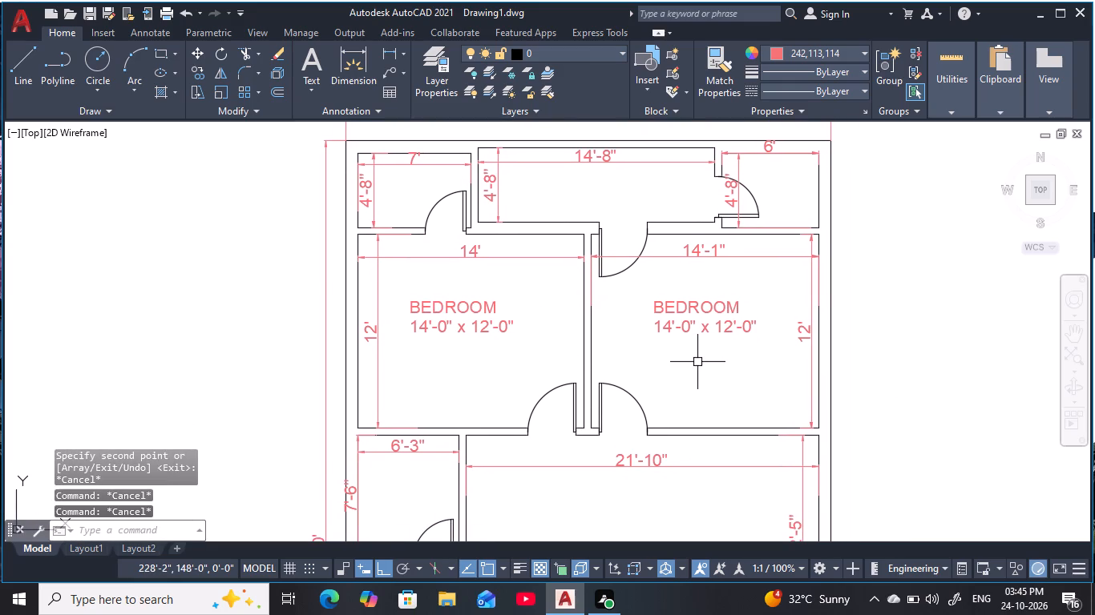
scroll(710, 250, "up", 2)
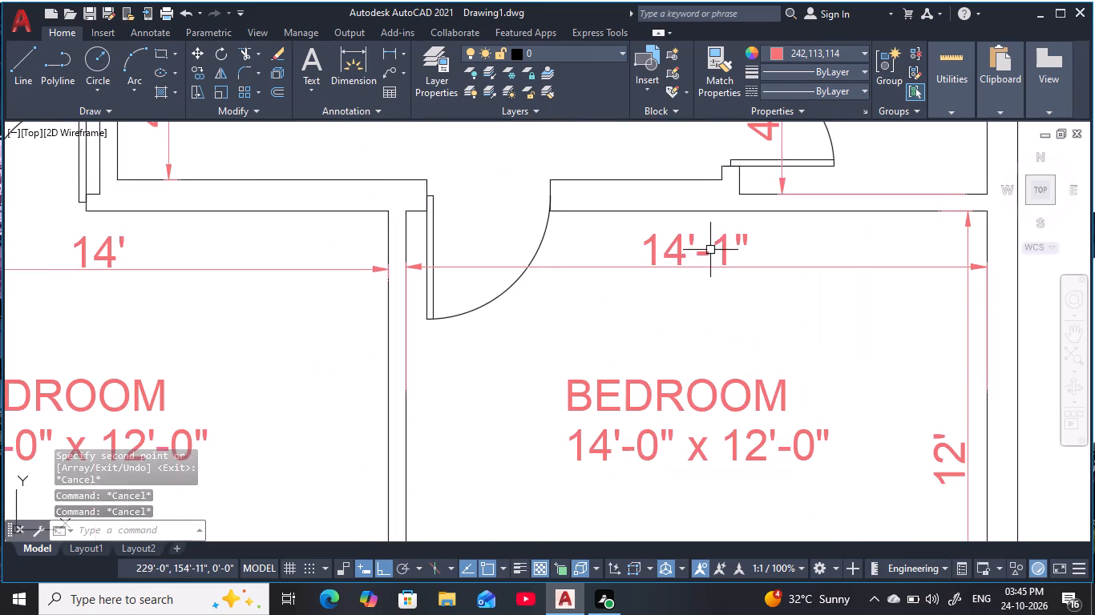
middle_click_drag(701, 262, 597, 277)
scroll(550, 307, "down", 1)
middle_click_drag(536, 319, 750, 323)
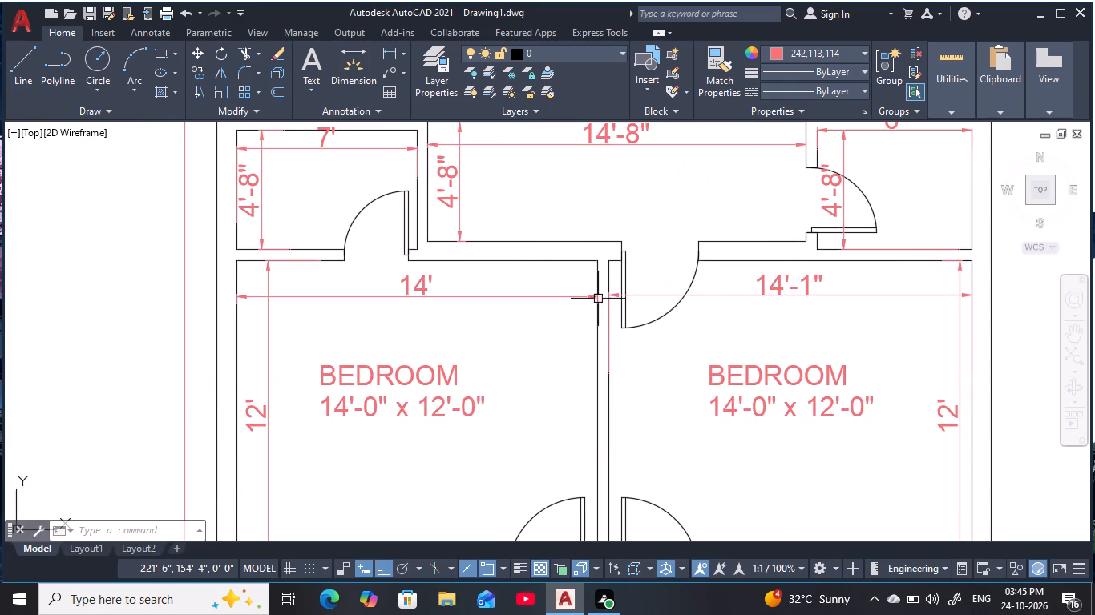
scroll(593, 299, "up", 10)
scroll(616, 293, "down", 4)
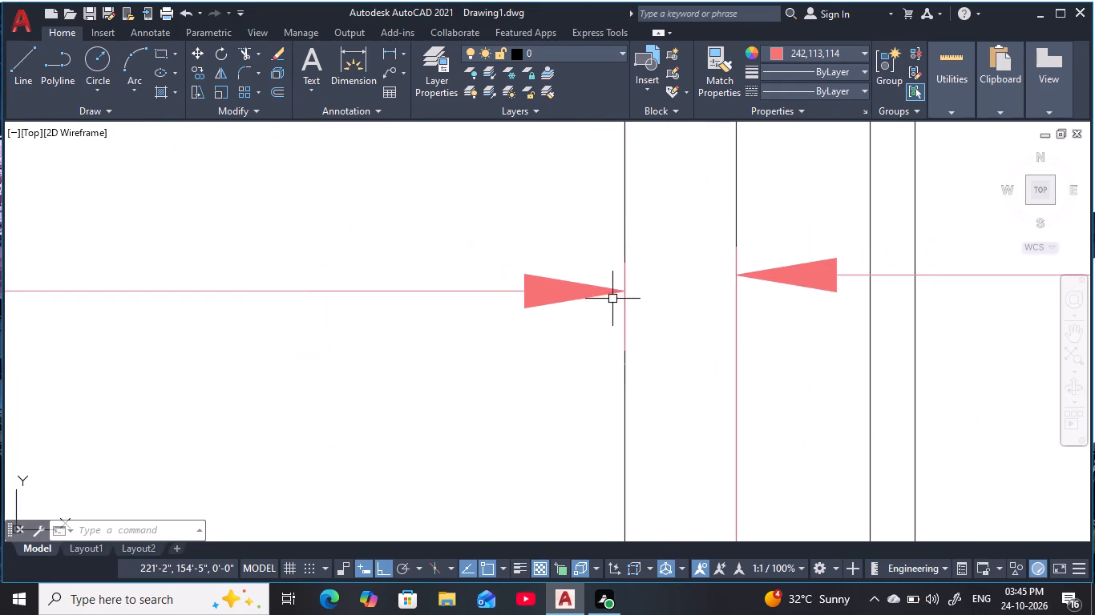
scroll(307, 309, "down", 1)
middle_click_drag(307, 310, 915, 304)
scroll(1091, 303, "down", 3)
scroll(444, 287, "down", 1)
scroll(243, 291, "up", 3)
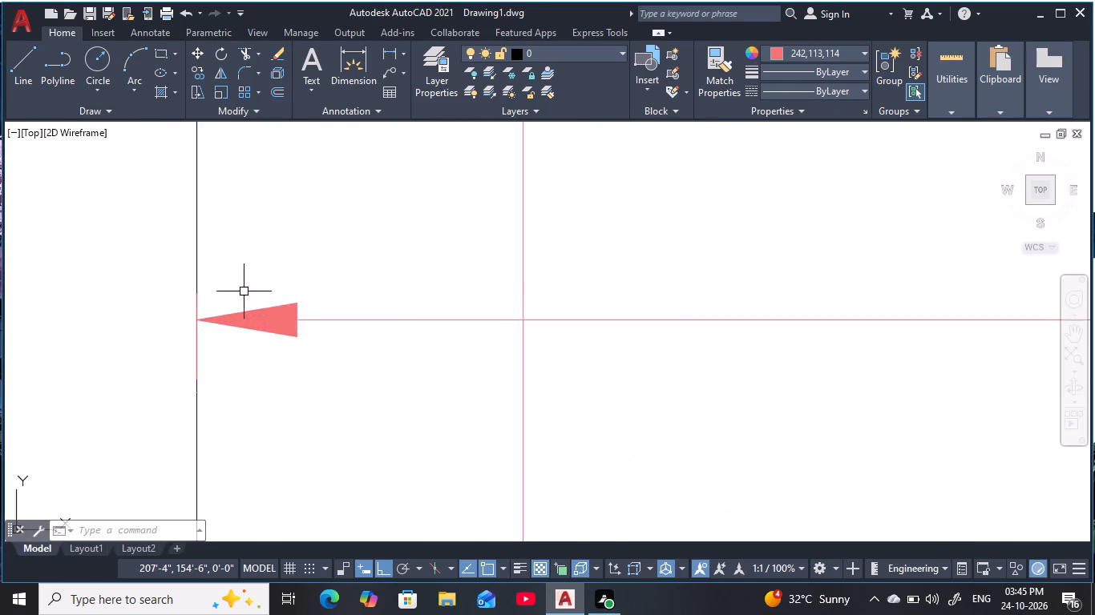
scroll(244, 291, "up", 2)
scroll(250, 291, "down", 1)
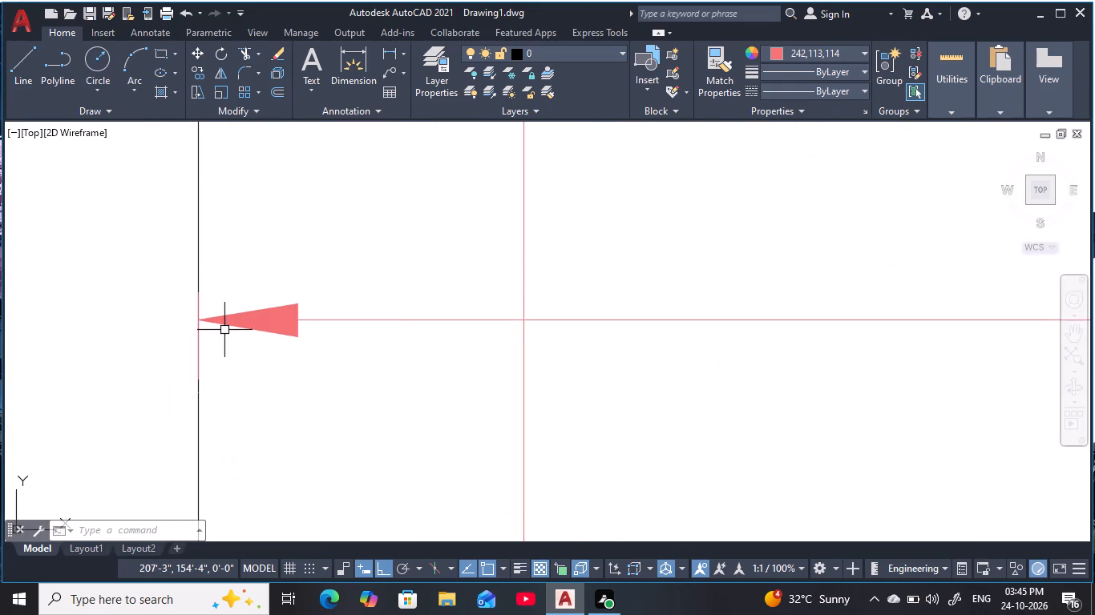
scroll(589, 312, "down", 6)
middle_click_drag(568, 312, 355, 267)
middle_click_drag(880, 316, 568, 316)
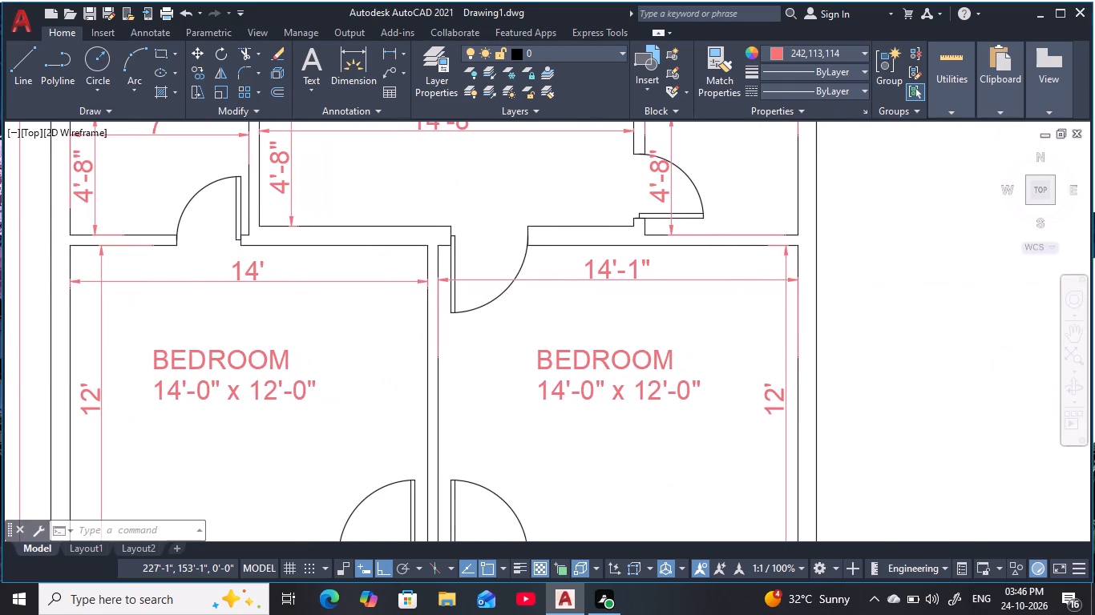
Change the size line of the right bedroom's label to 14'-1" x 12'-0".
key("Escape")
key("Escape")
middle_click_drag(661, 363, 684, 306)
key("Escape")
key("Escape")
left_click(610, 342)
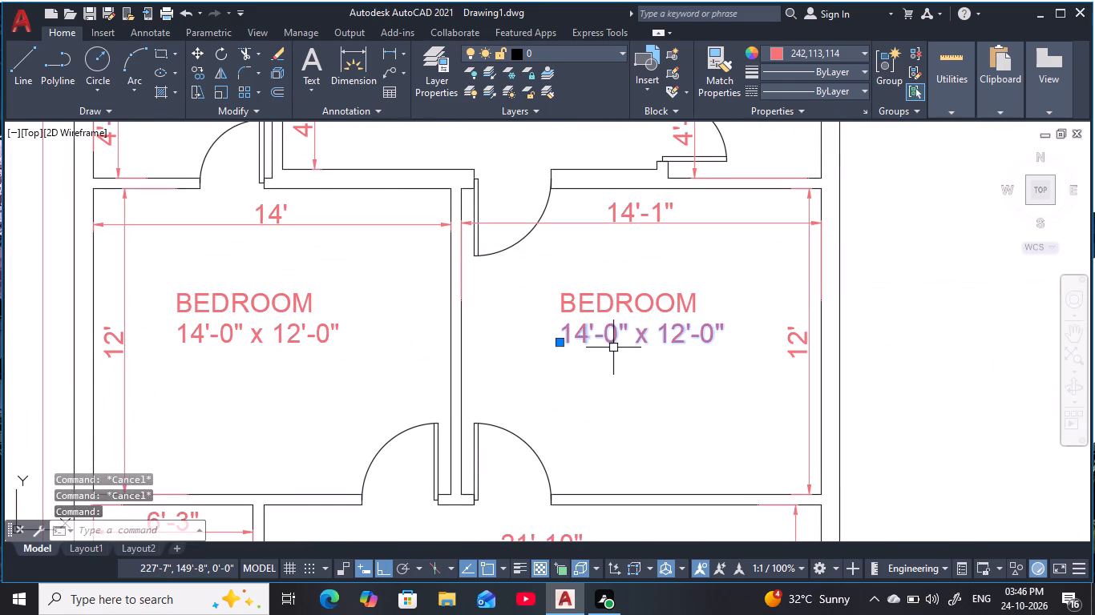
double_click(615, 348)
key("Escape")
key("Escape")
double_click(612, 337)
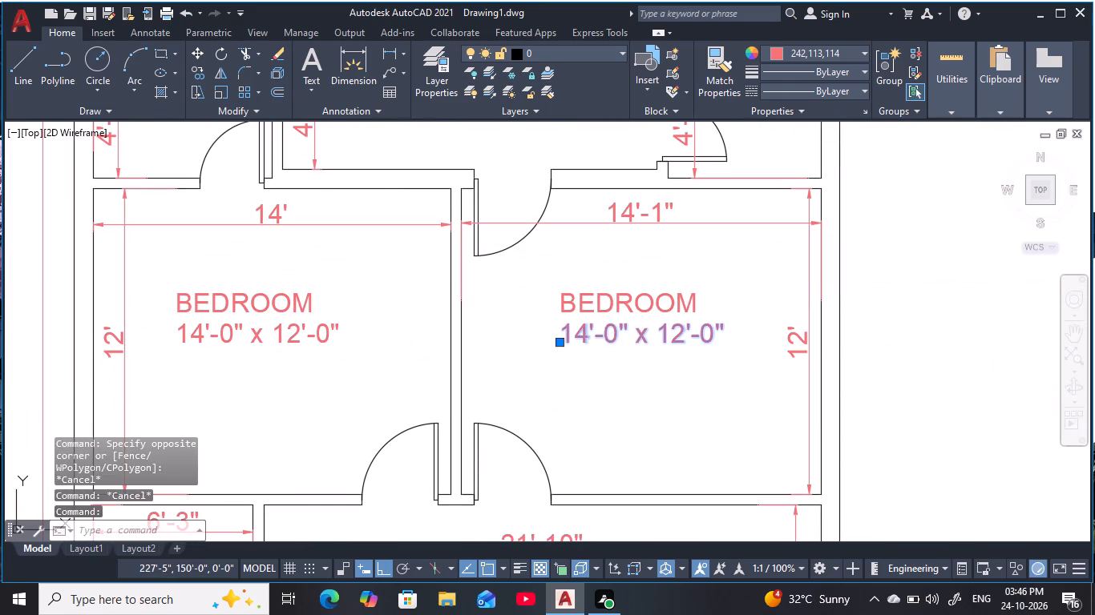
left_click(617, 332)
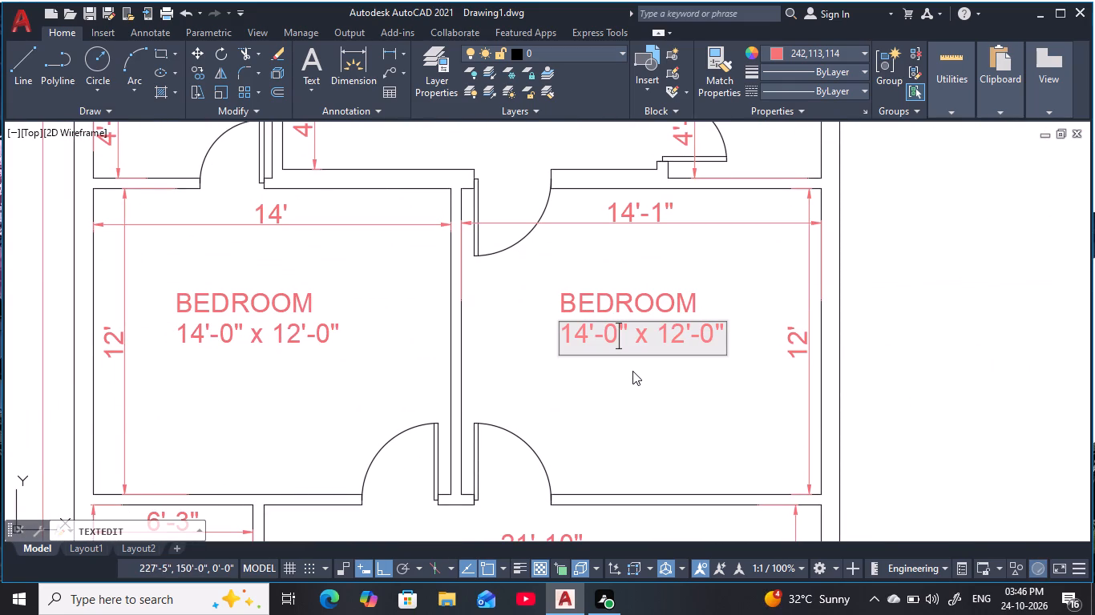
key("BackSpace")
key("1")
key("Return")
scroll(663, 364, "down", 1)
middle_click_drag(669, 366, 660, 366)
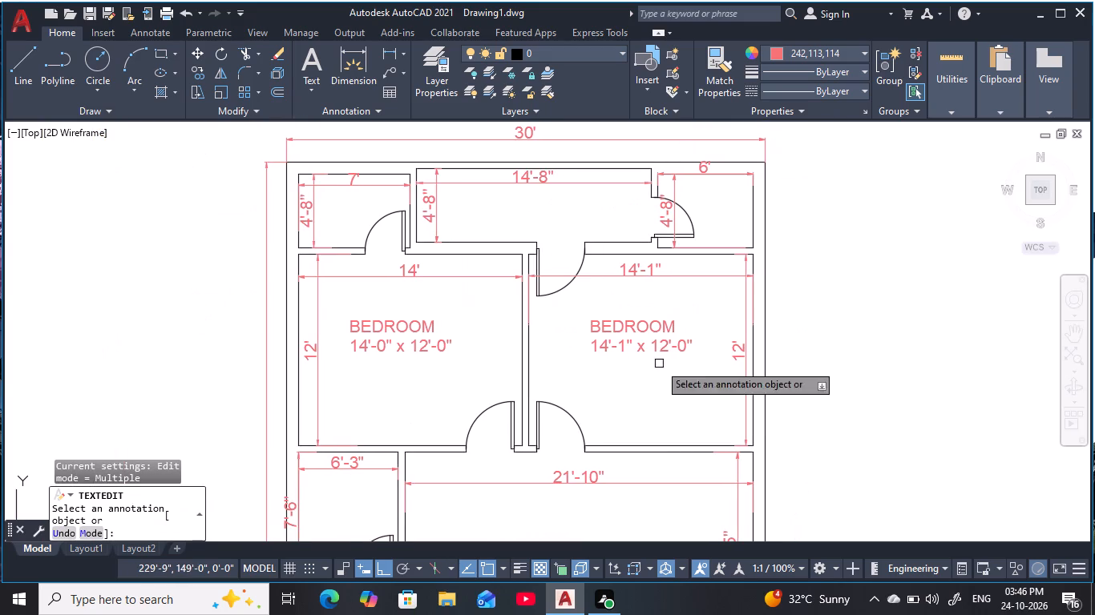
key("Escape")
key("Escape")
key("Escape")
Copy both lines of the right bedroom's label into the 21'-10" by 12'-5" room below, with Ortho off.
middle_click_drag(705, 395, 733, 303)
middle_click_drag(701, 456, 759, 387)
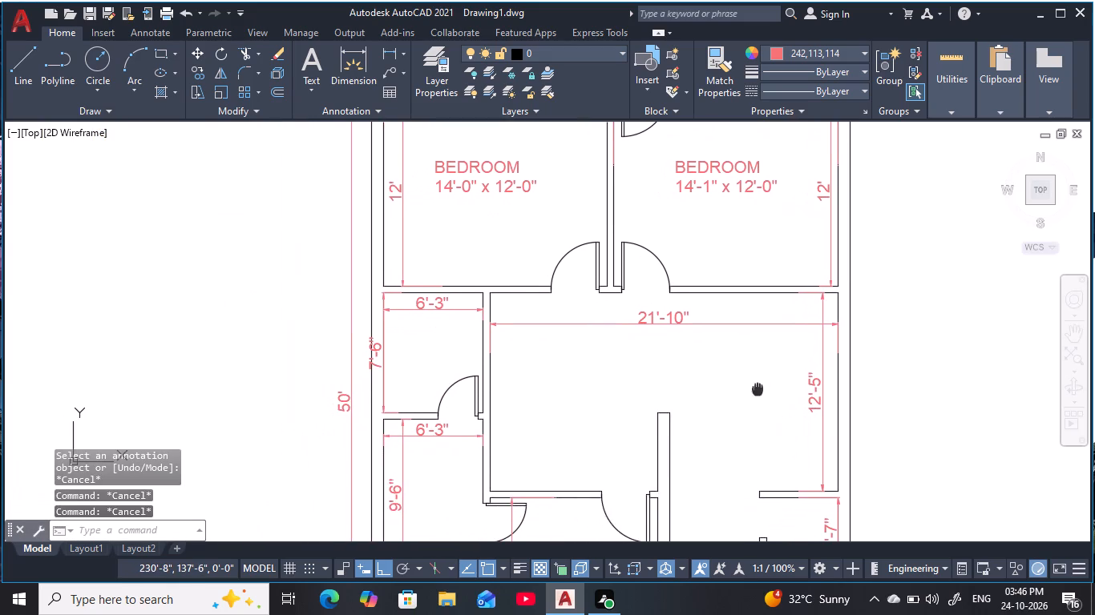
middle_click_drag(759, 387, 753, 381)
left_click(722, 163)
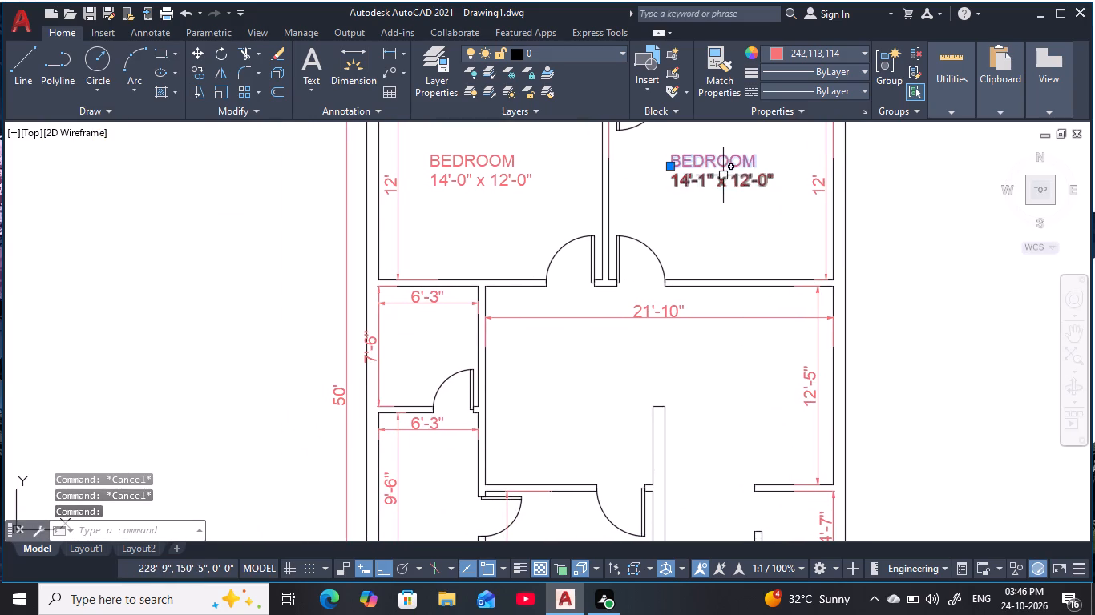
left_click(723, 175)
type("co")
key("space")
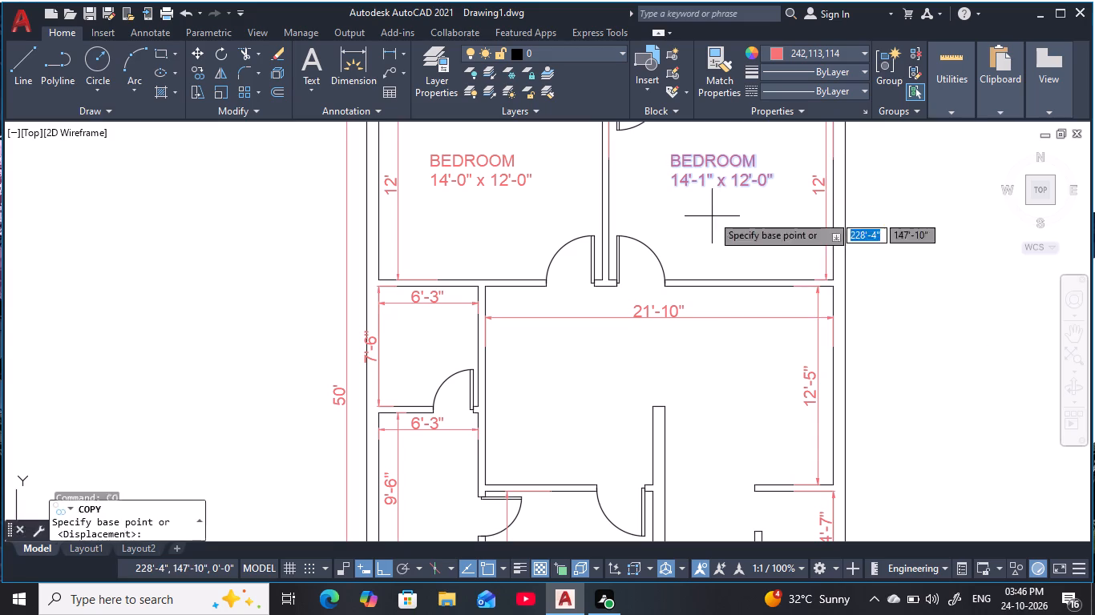
left_click(713, 203)
middle_click_drag(725, 379, 705, 210)
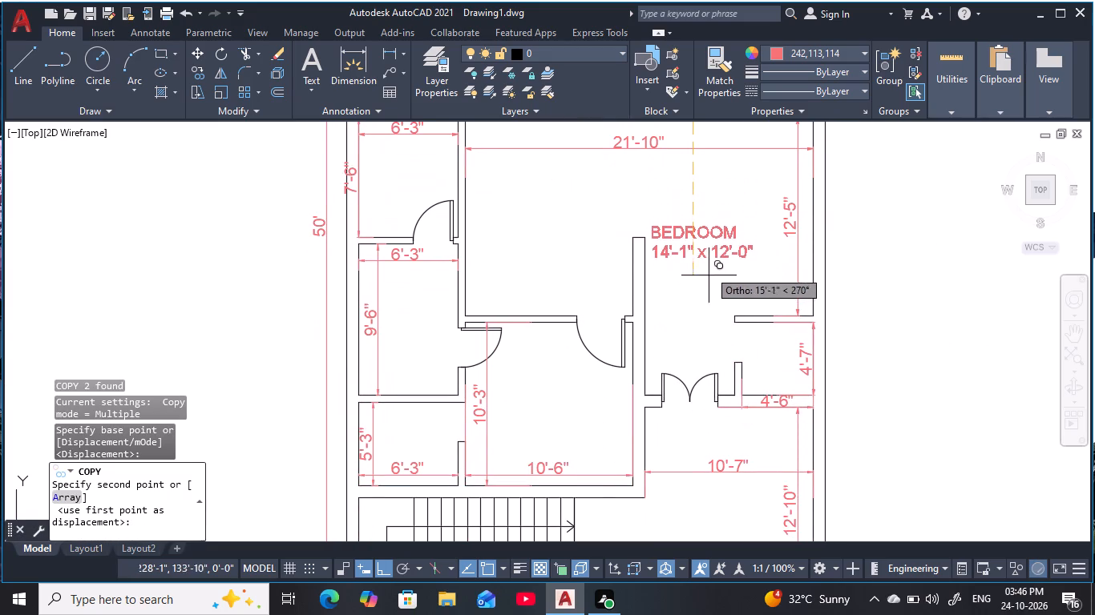
middle_click_drag(705, 239, 739, 349)
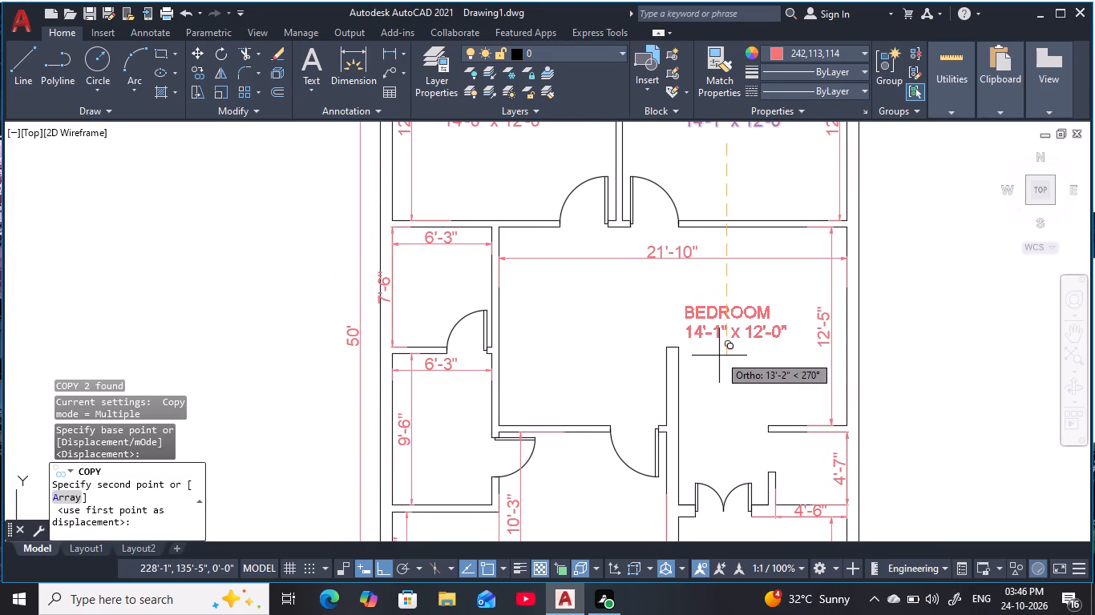
key("F8")
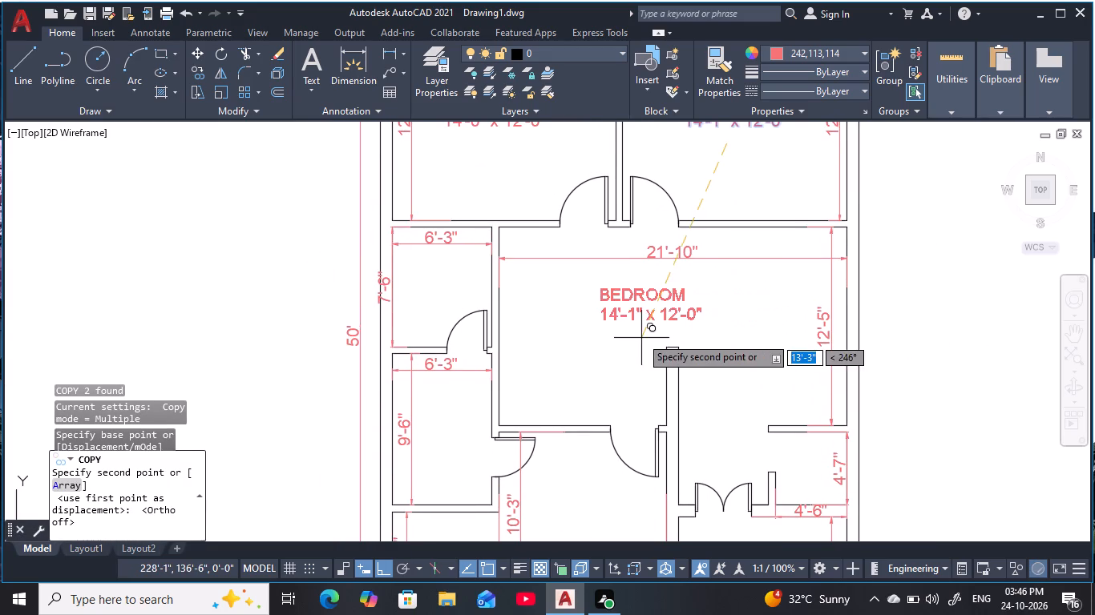
left_click(657, 346)
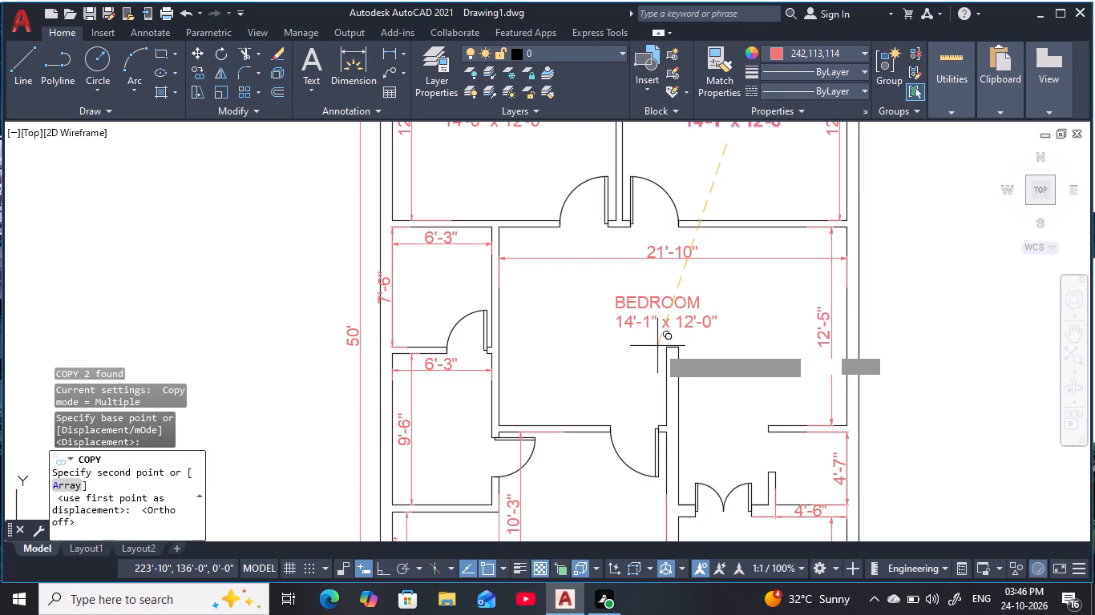
key("Escape")
key("Escape")
key("Escape")
key("Escape")
key("Escape")
key("Escape")
key("Escape")
Change the name line of the copied bedroom label in the 21'-10" by 12'-5" room to LIVING HALL.
scroll(693, 313, "up", 1)
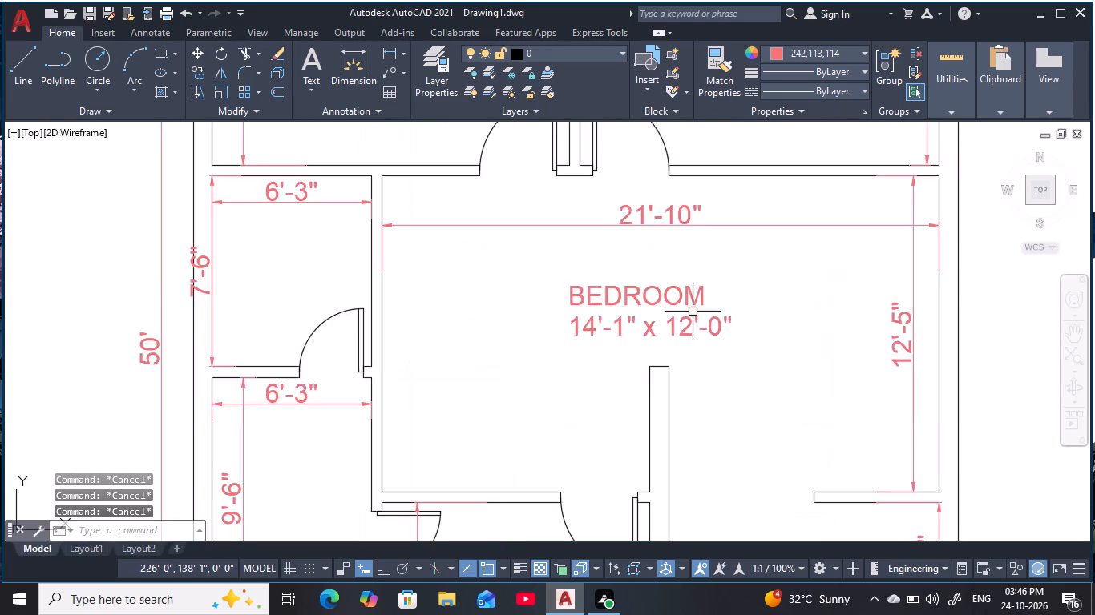
scroll(693, 312, "up", 1)
middle_click_drag(693, 312, 681, 318)
key("Escape")
double_click(686, 298)
key("BackSpace")
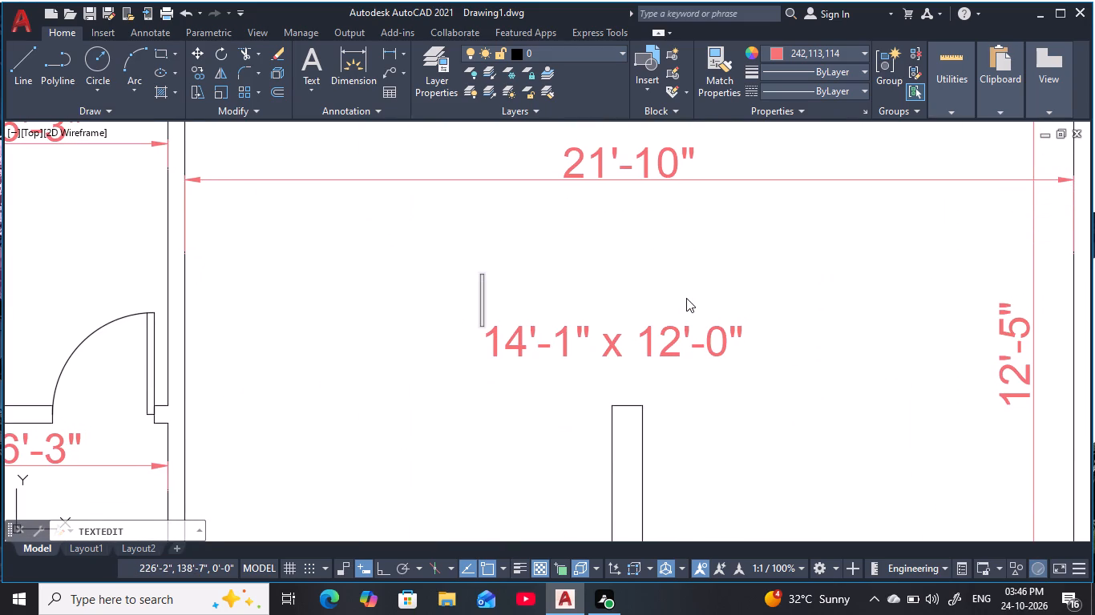
type("ha")
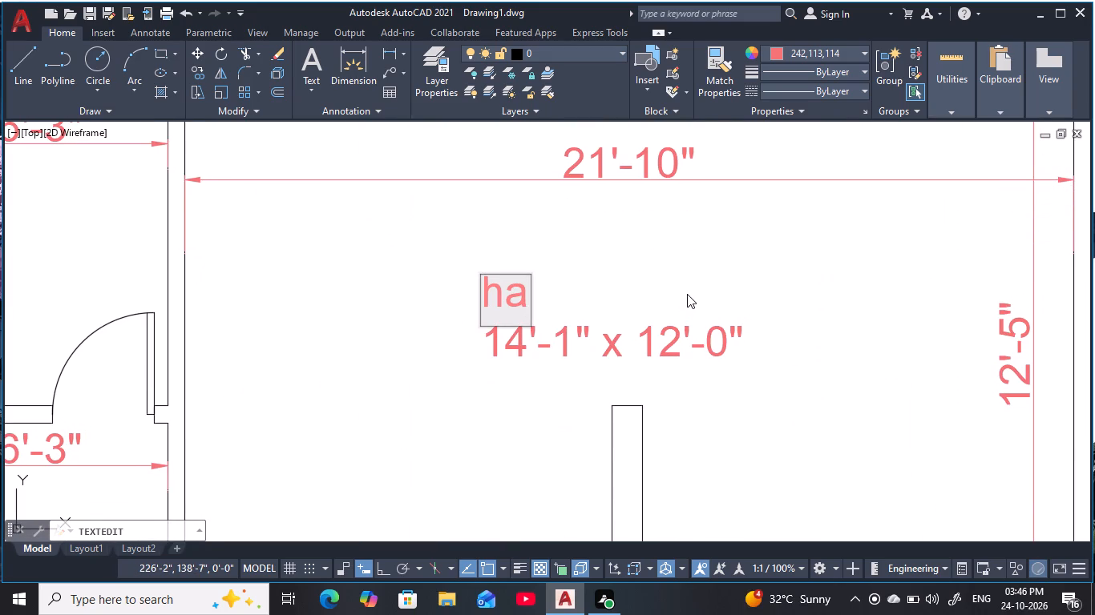
key("BackSpace")
key("BackSpace")
type("HA")
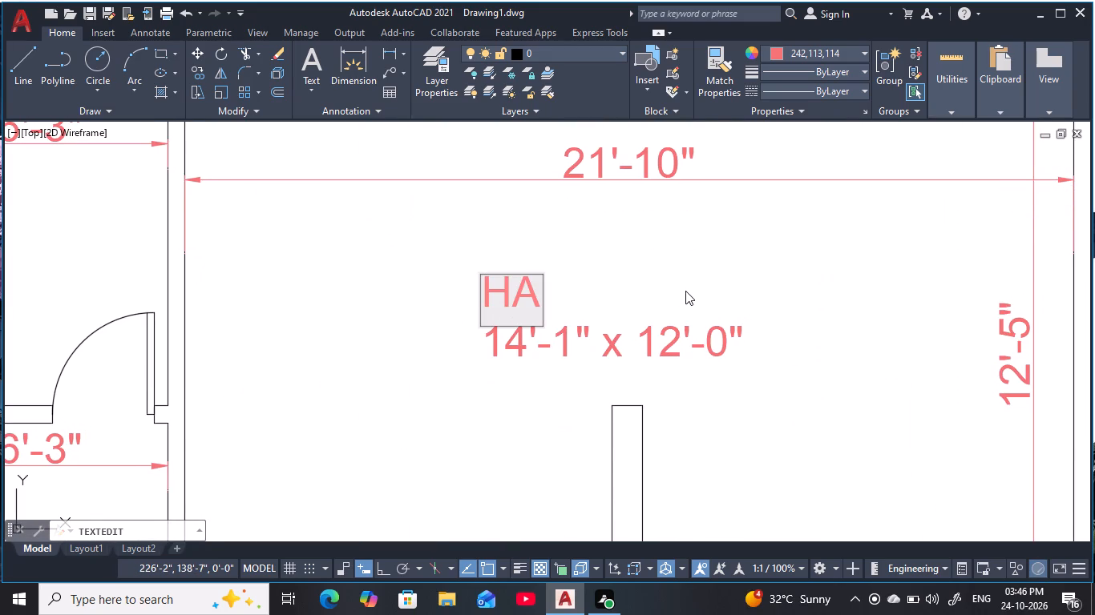
type("LL")
key("space")
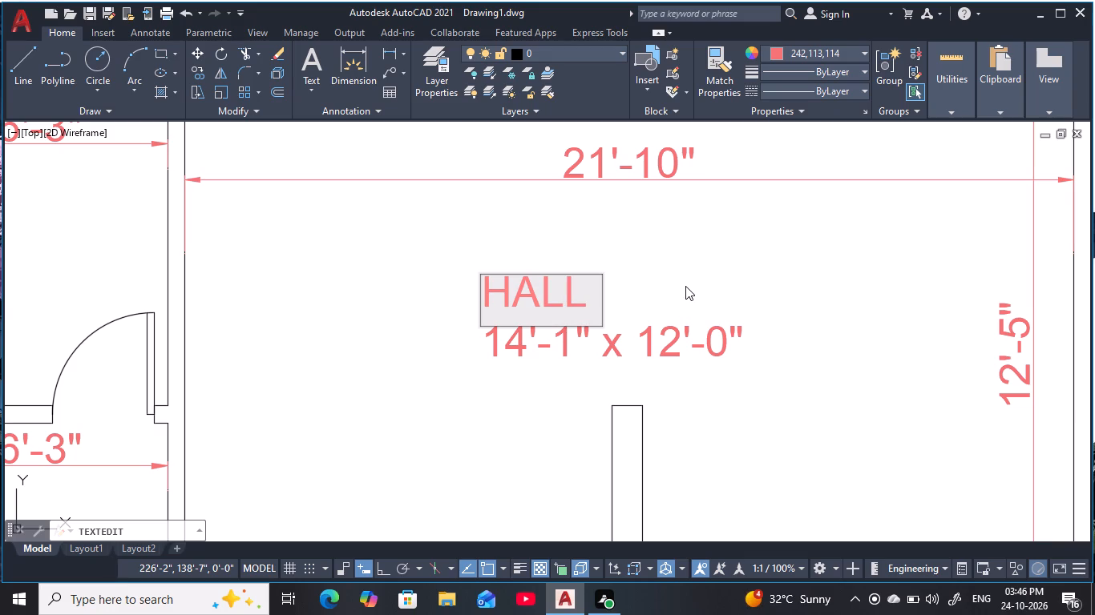
key("BackSpace")
key("BackSpace")
key("BackSpace")
key("BackSpace")
key("BackSpace")
key("BackSpace")
key("BackSpace")
key("BackSpace")
key("BackSpace")
key("BackSpace")
key("BackSpace")
type("LIVING")
key("space")
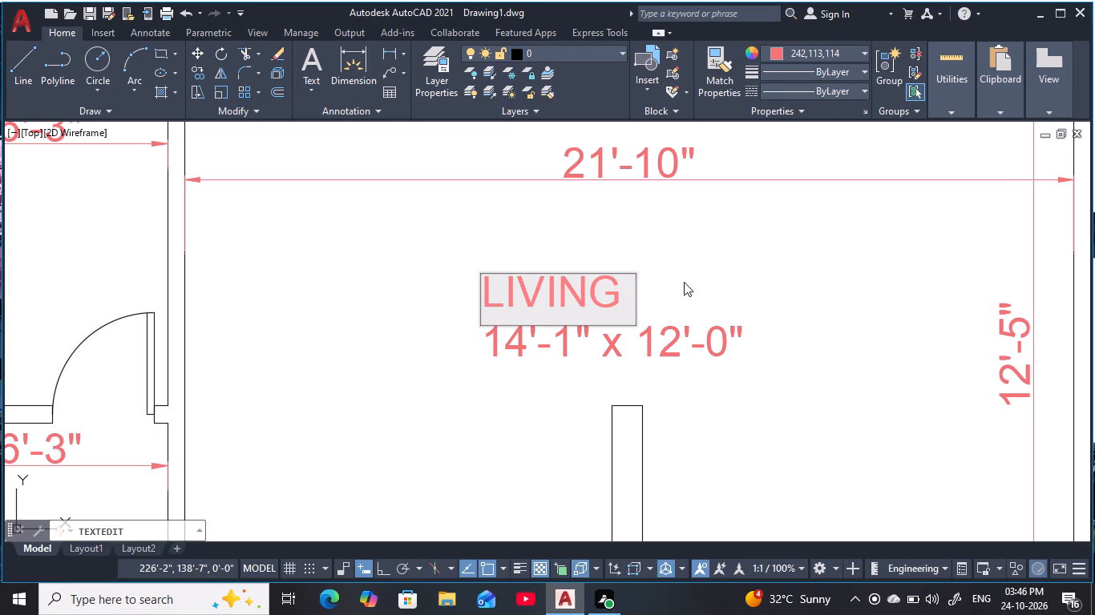
type("HALL")
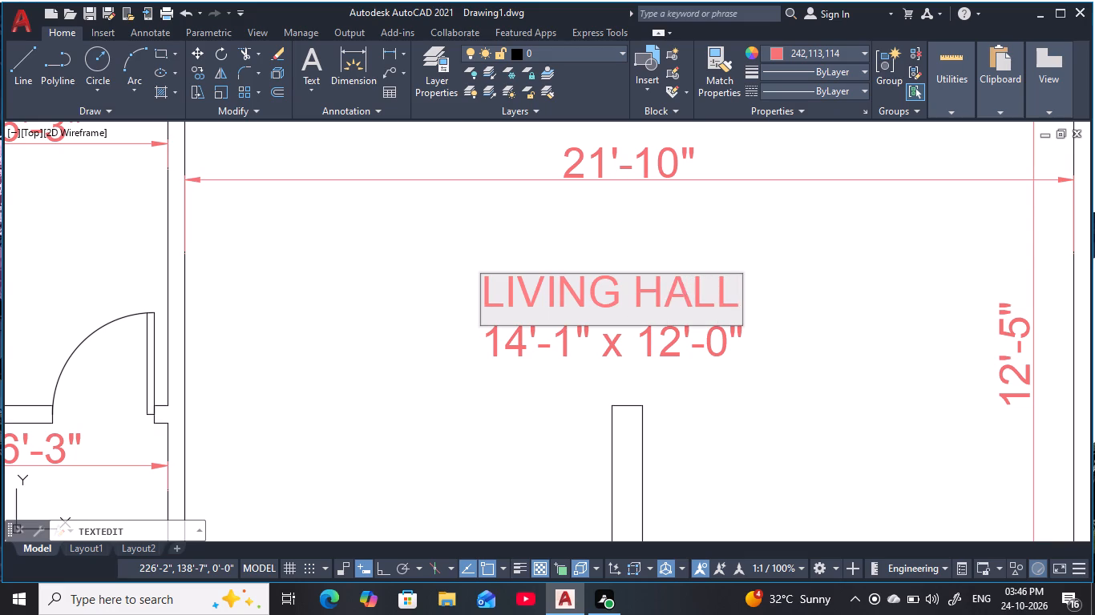
key("Return")
key("Escape")
key("Escape")
key("Escape")
key("Escape")
Change the size line of the LIVING HALL label to 21'-10" x 12'-5".
double_click(720, 338)
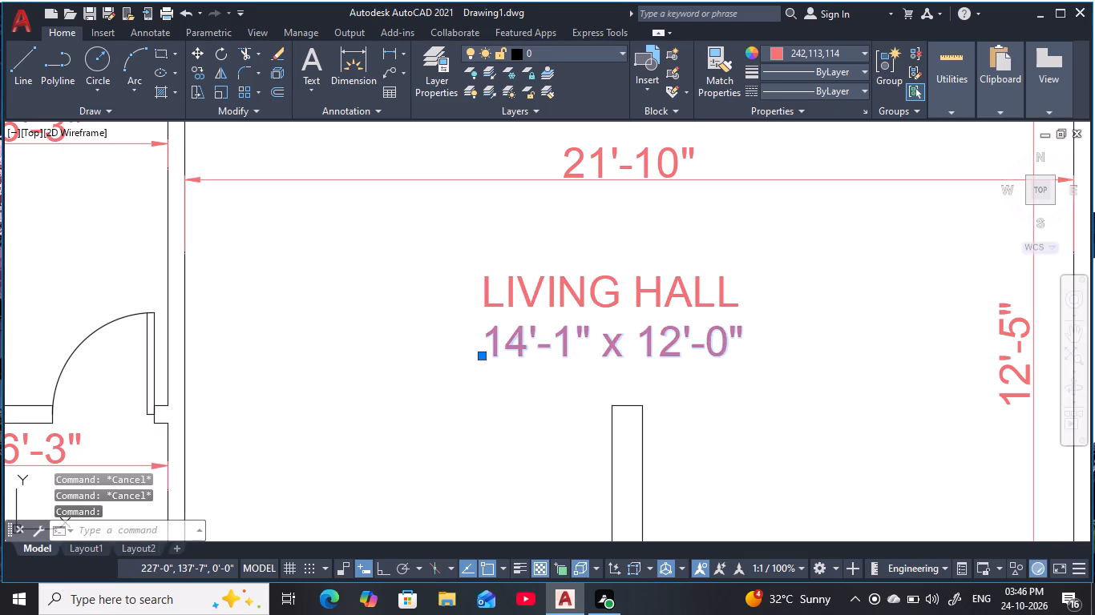
scroll(721, 341, "up", 1)
left_click(721, 341)
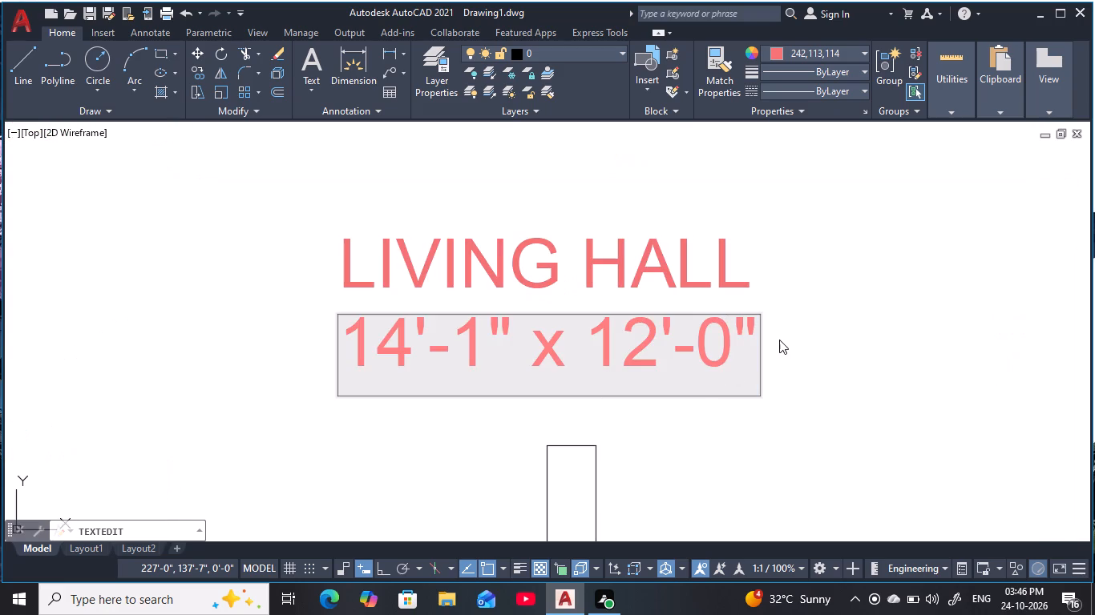
scroll(779, 340, "down", 2)
middle_click_drag(779, 340, 737, 333)
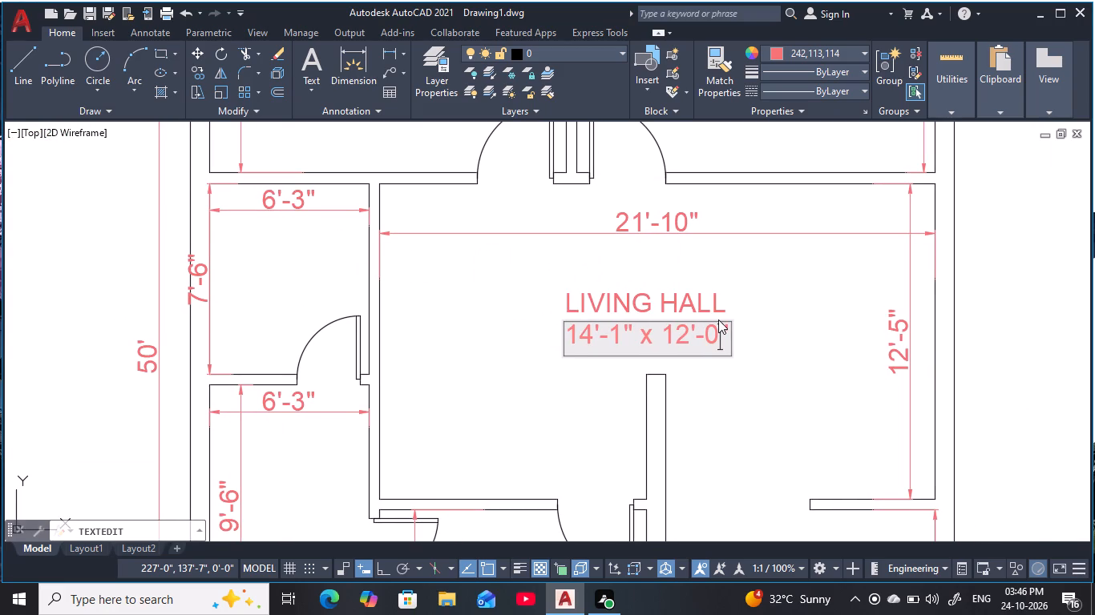
key("BackSpace")
key("5")
left_click(624, 340)
key("0")
left_click(595, 337)
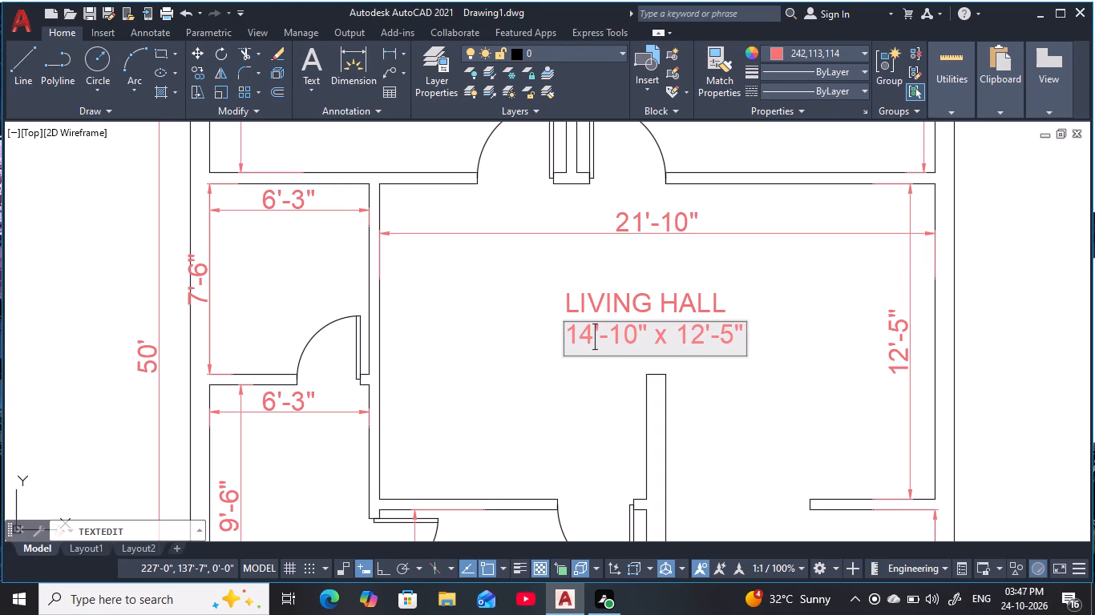
key("BackSpace")
key("BackSpace")
type("21")
key("Return")
scroll(607, 334, "down", 2)
middle_click_drag(619, 338, 639, 314)
key("Escape")
key("Escape")
key("Escape")
Copy both lines of the right bedroom's label into the 10'-6" by 10'-3" room above the staircase.
scroll(575, 316, "up", 1)
middle_click_drag(590, 314, 588, 312)
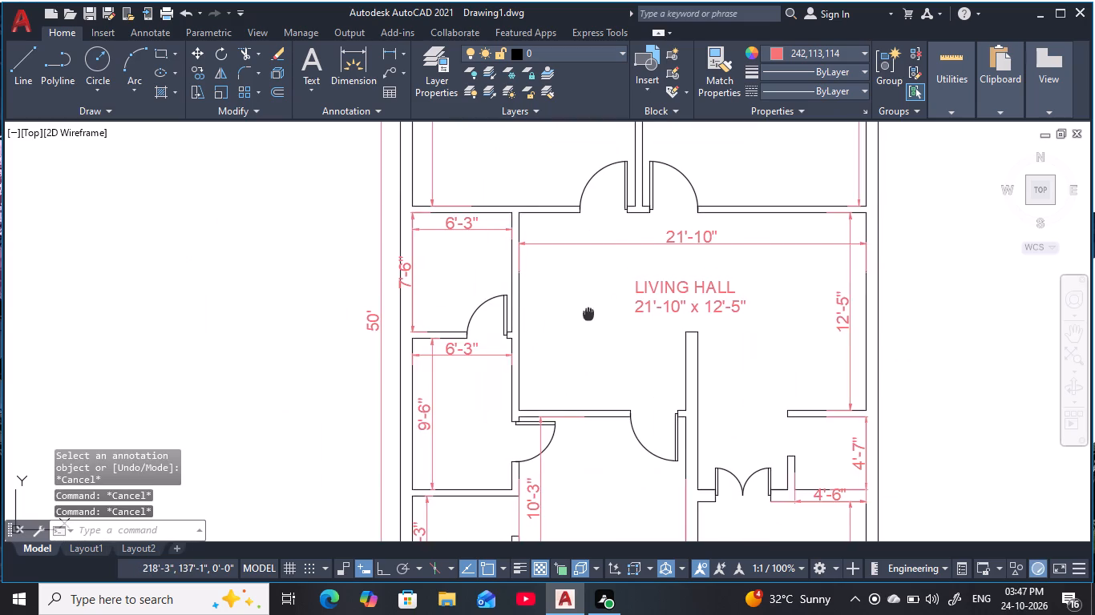
middle_click_drag(588, 312, 531, 275)
scroll(531, 274, "down", 1)
middle_click(536, 280)
scroll(549, 279, "up", 1)
middle_click_drag(550, 280, 572, 328)
scroll(572, 329, "down", 1)
key("Escape")
key("Escape")
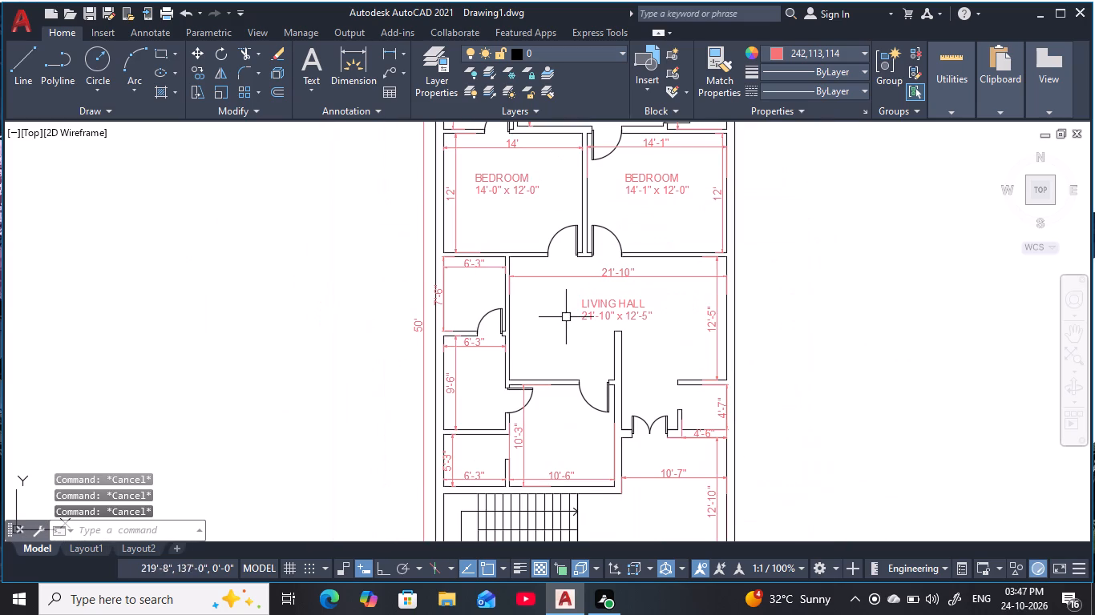
key("Escape")
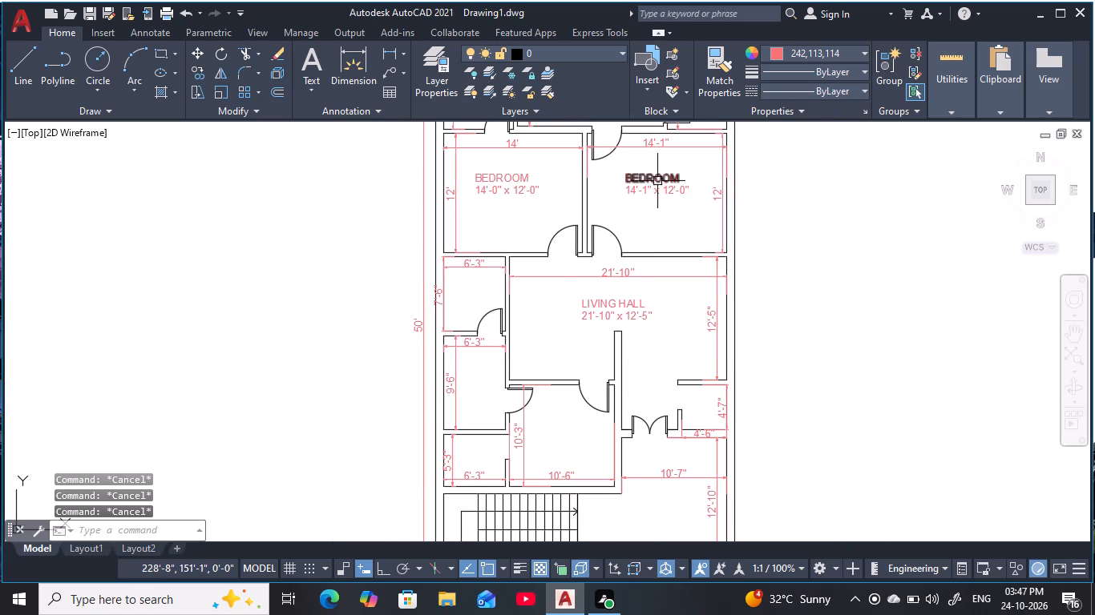
left_click(657, 181)
left_click(653, 187)
type("CO")
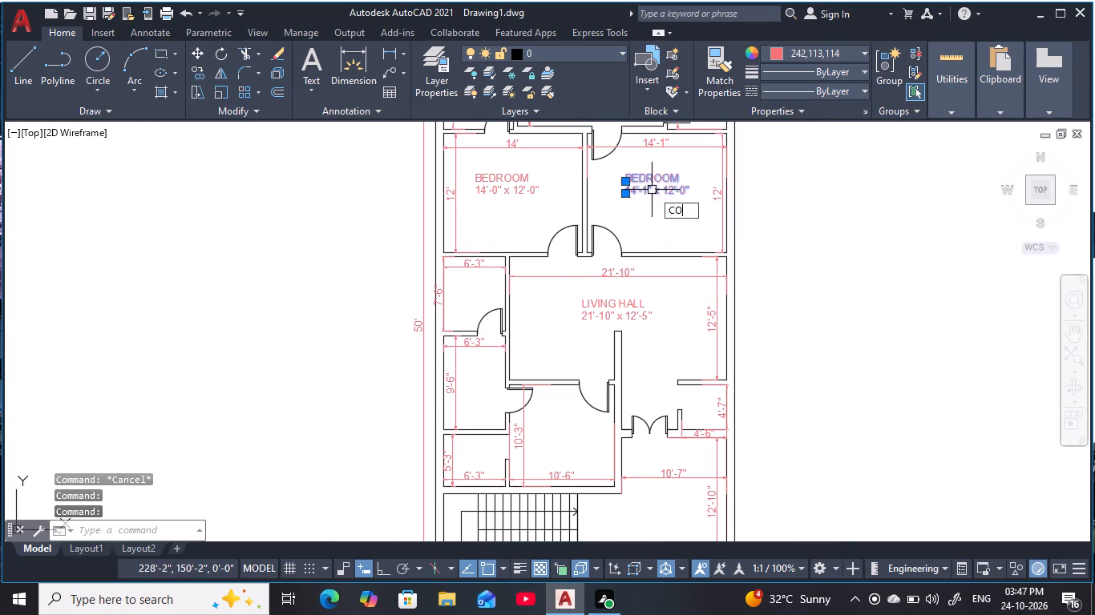
key("space")
left_click(644, 187)
middle_click_drag(485, 377, 522, 295)
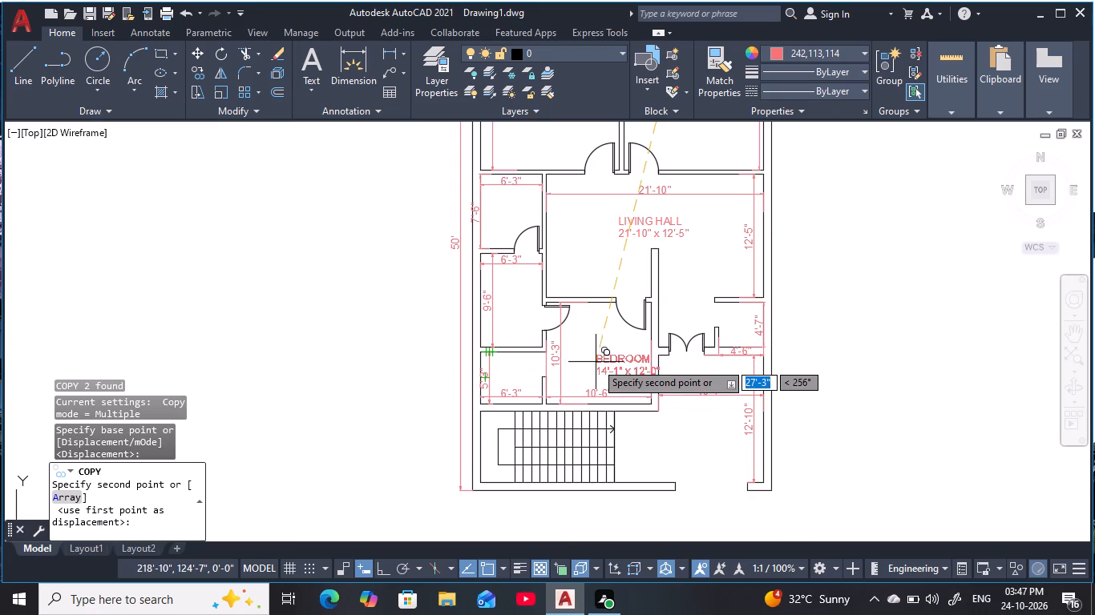
scroll(592, 360, "up", 2)
left_click(560, 342)
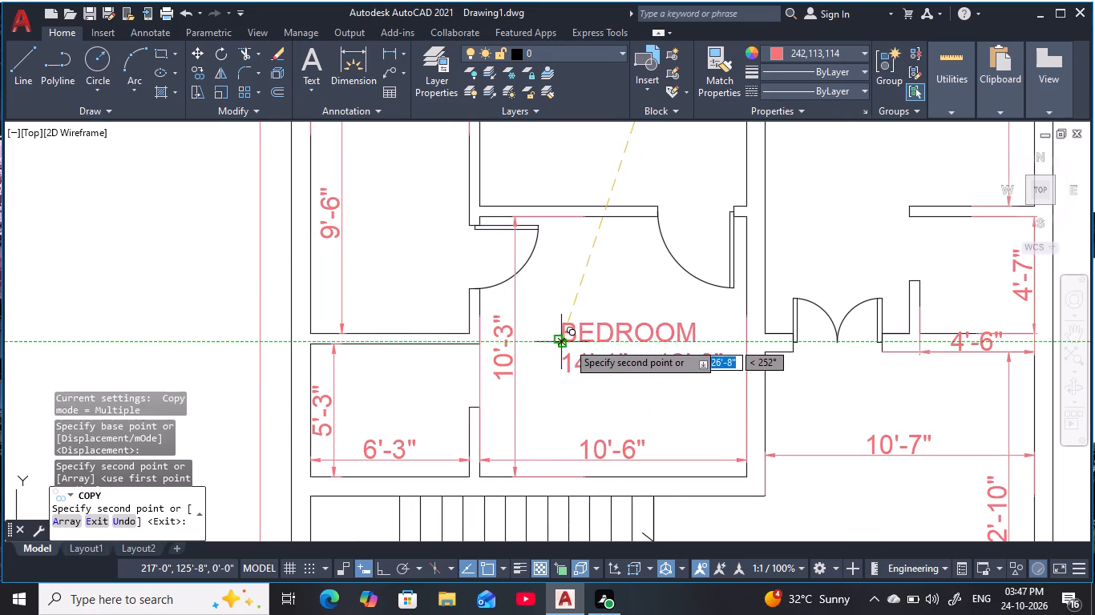
Place another copy of the bedroom label in the 10'-7" by 12'-10" space beside the staircase.
scroll(595, 340, "down", 2)
middle_click_drag(596, 344, 525, 355)
middle_click_drag(617, 412, 593, 370)
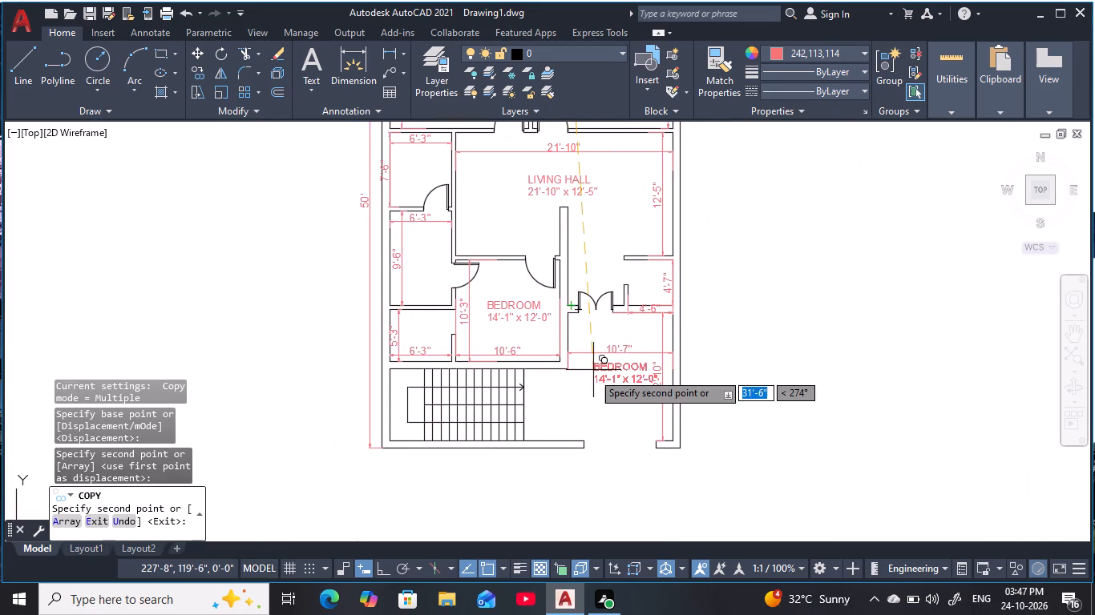
left_click(581, 385)
middle_click_drag(585, 303, 588, 353)
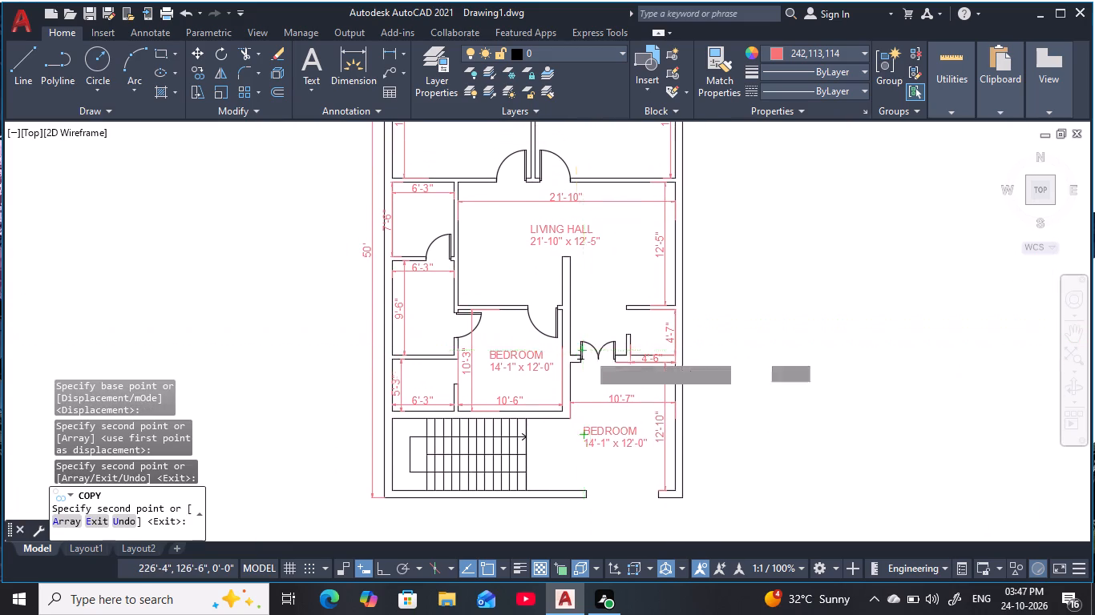
key("Escape")
key("Escape")
key("Escape")
key("Escape")
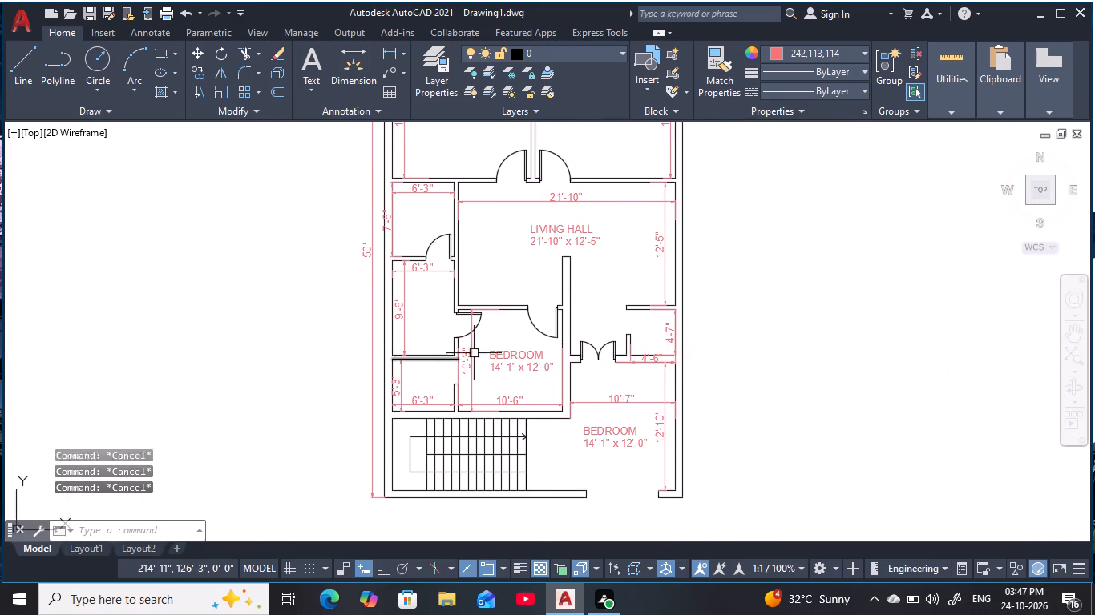
Change the name line of the label in the 10'-6" by 10'-3" room to KITCHEN.
scroll(515, 378, "up", 2)
middle_click_drag(517, 378, 506, 387)
key("Escape")
key("Escape")
double_click(533, 345)
key("Escape")
double_click(533, 345)
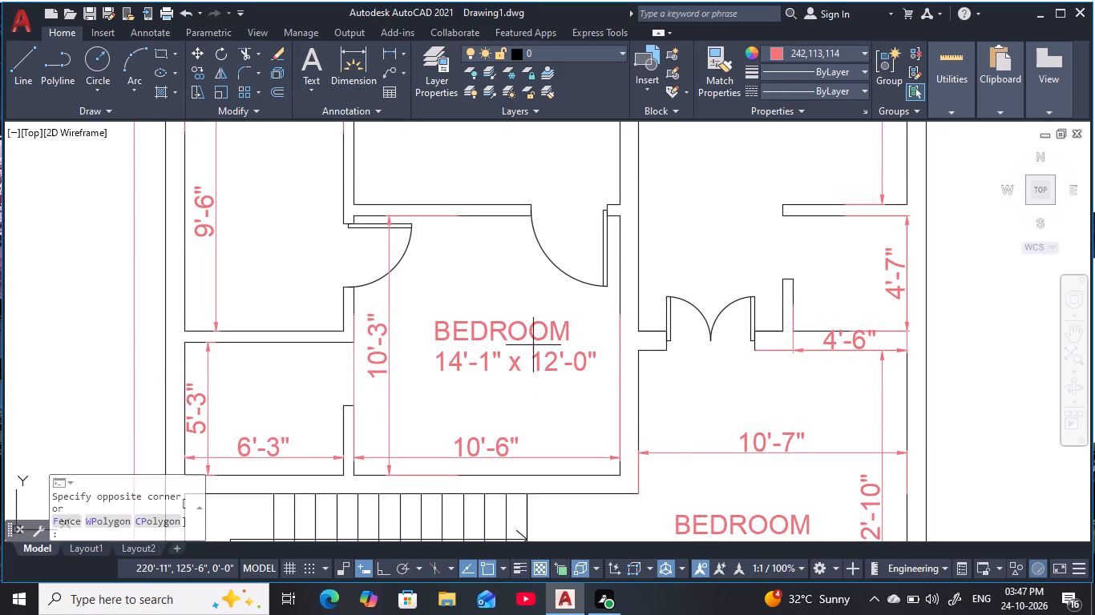
key("Escape")
double_click(533, 342)
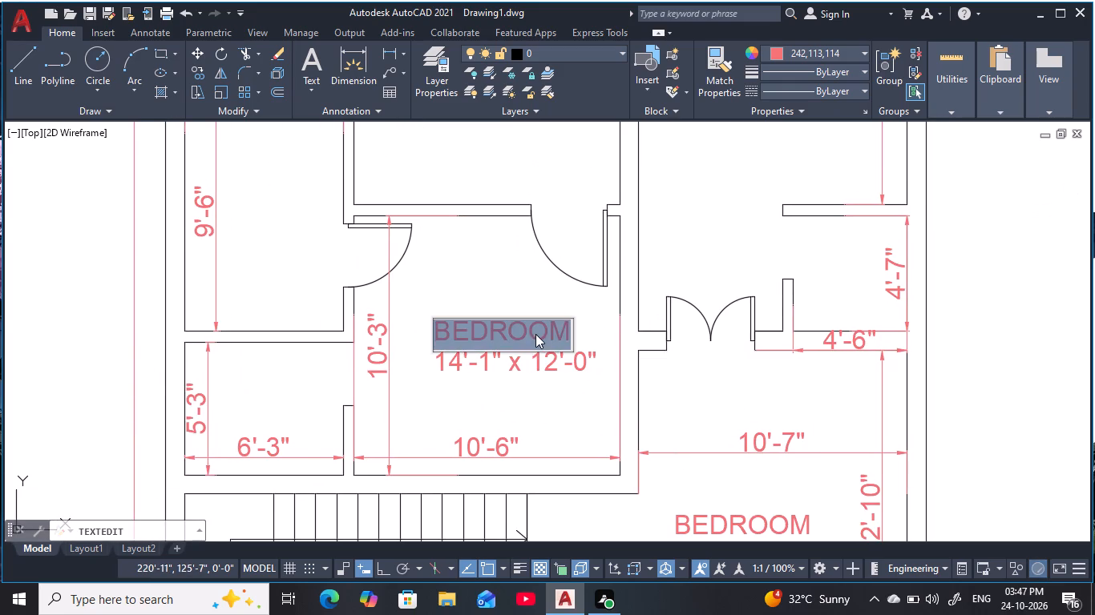
key("BackSpace")
key("k")
key("i")
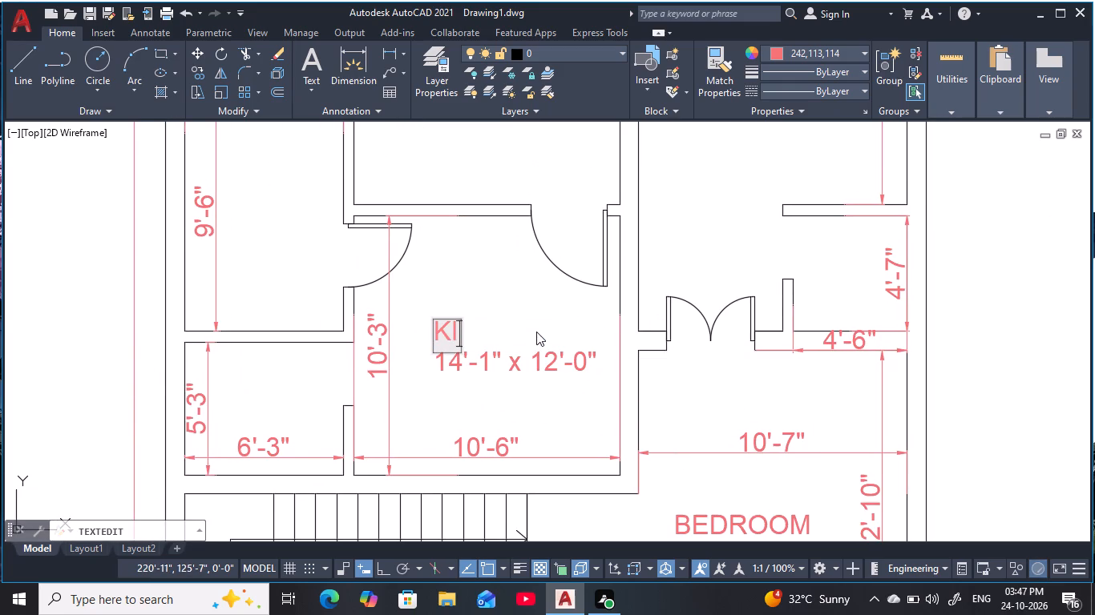
type("TCHEN")
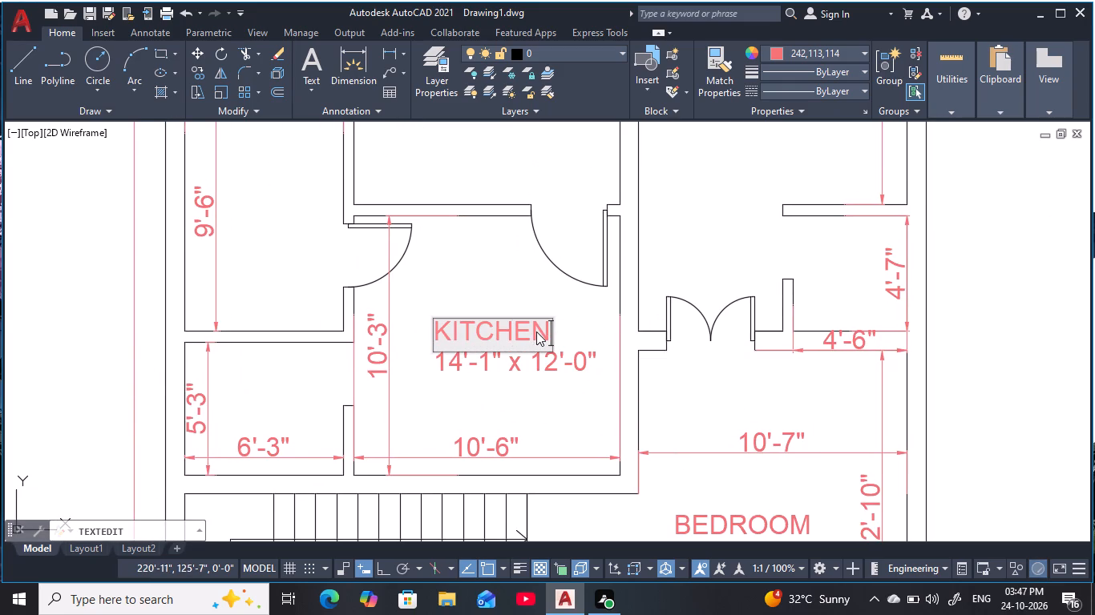
key("Return")
Change the size line of the KITCHEN label to 10'-6" x 10'-3".
double_click(585, 367)
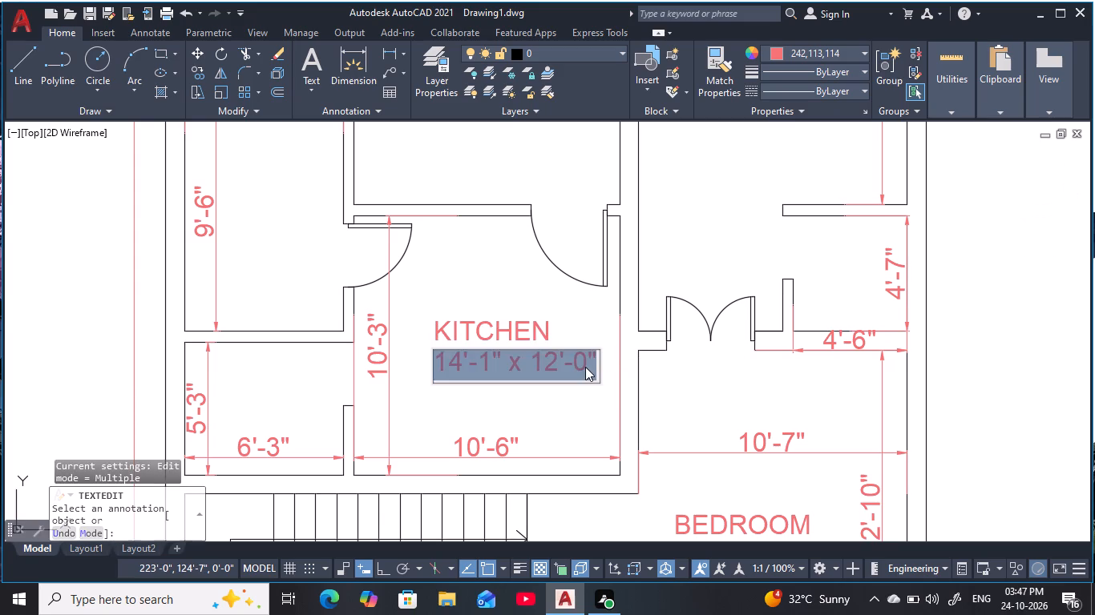
left_click(585, 367)
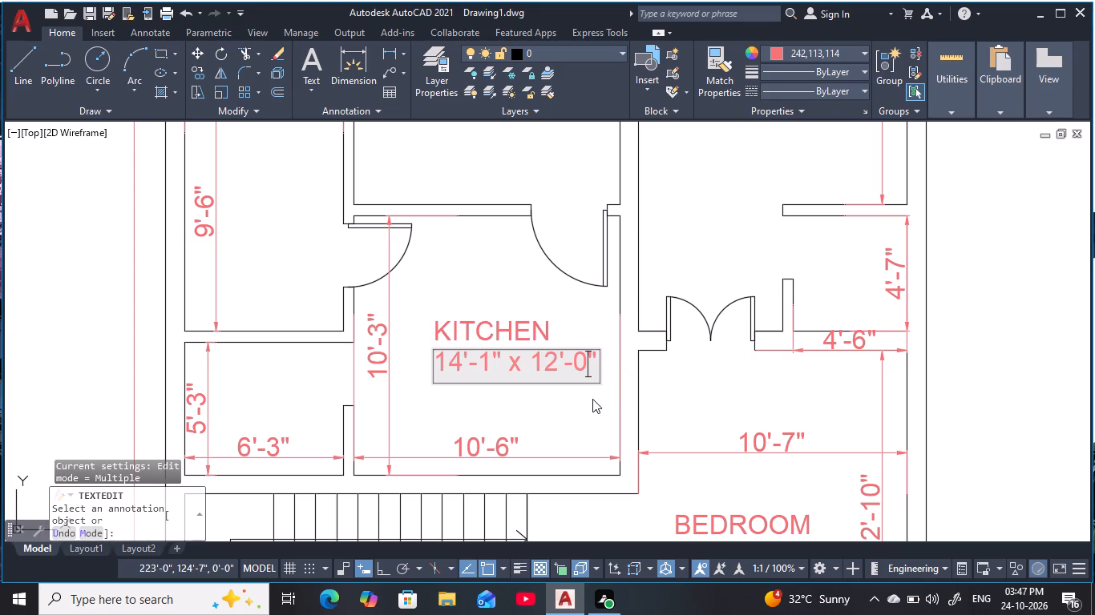
key("BackSpace")
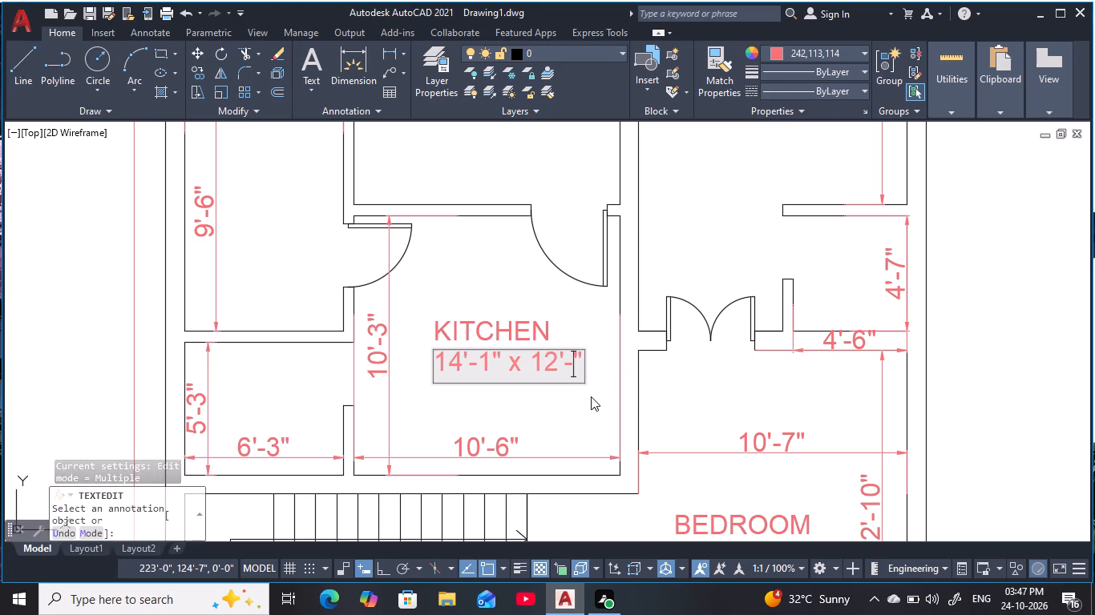
key("3")
left_click(560, 361)
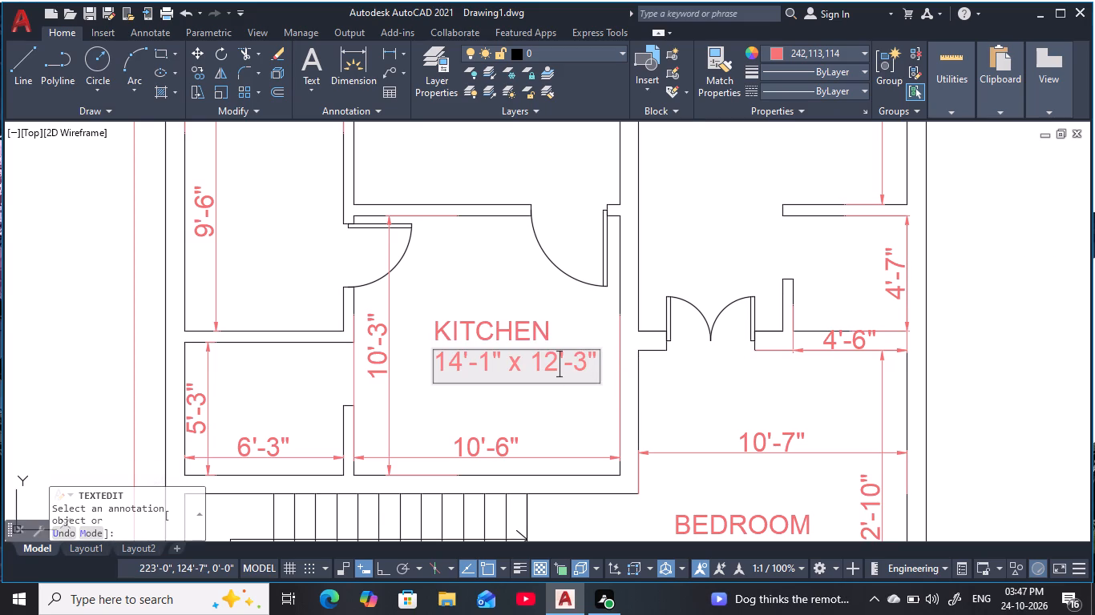
key("BackSpace")
key("BackSpace")
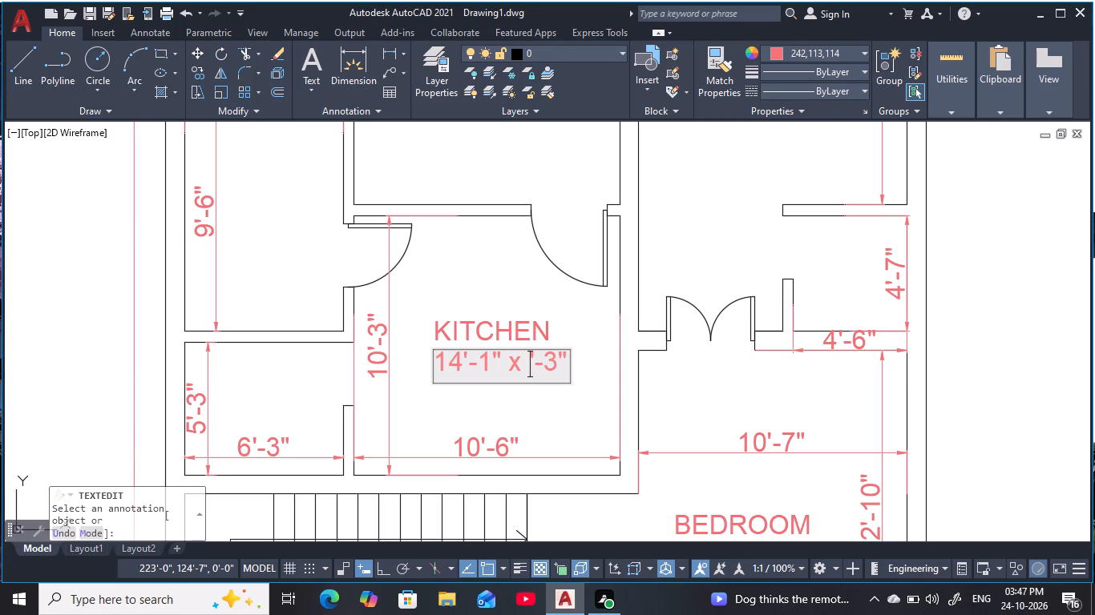
key("1")
key("0")
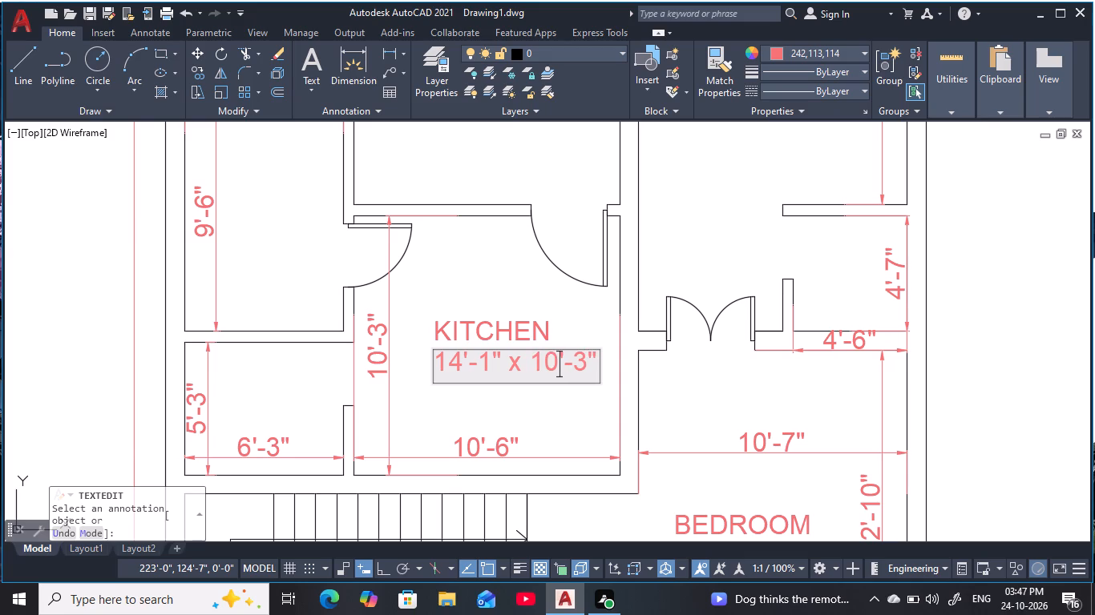
left_click(486, 366)
key("BackSpace")
key("6")
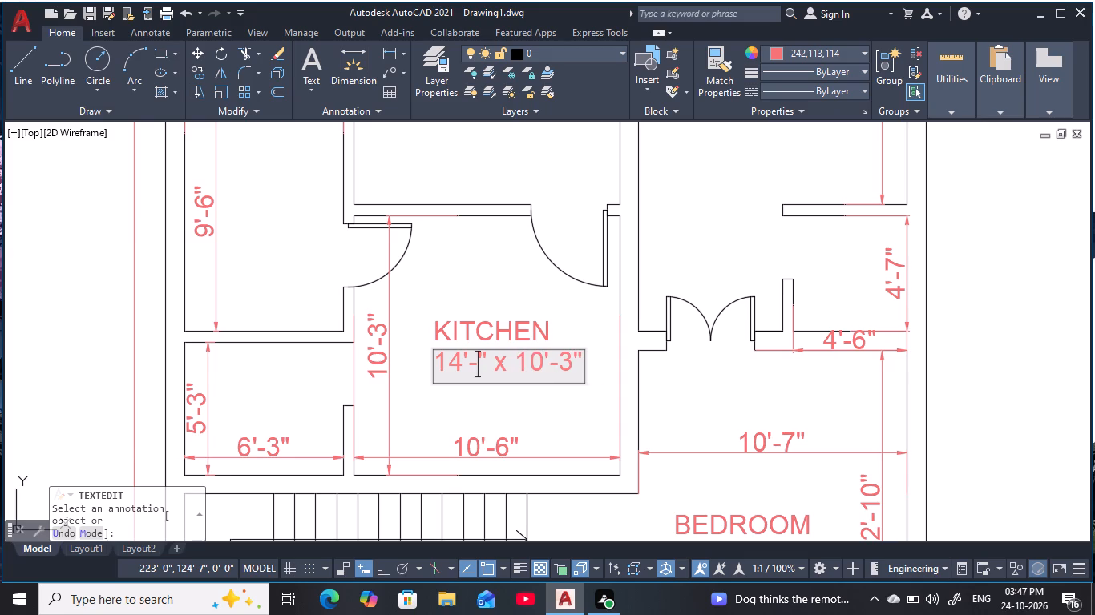
left_click(465, 370)
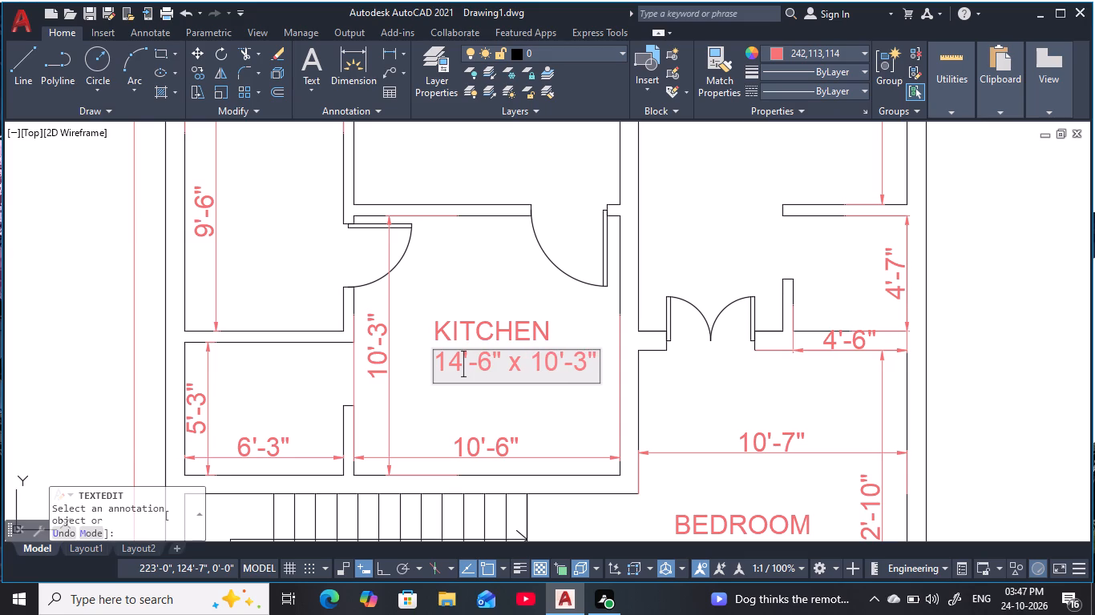
key("BackSpace")
key("0")
key("Return")
key("Escape")
key("Escape")
Copy both lines of the right 14'-1" by 12' bedroom's label into the 14'-8" by 4'-8" space above the bedrooms.
scroll(521, 379, "down", 1)
middle_click_drag(525, 380, 527, 373)
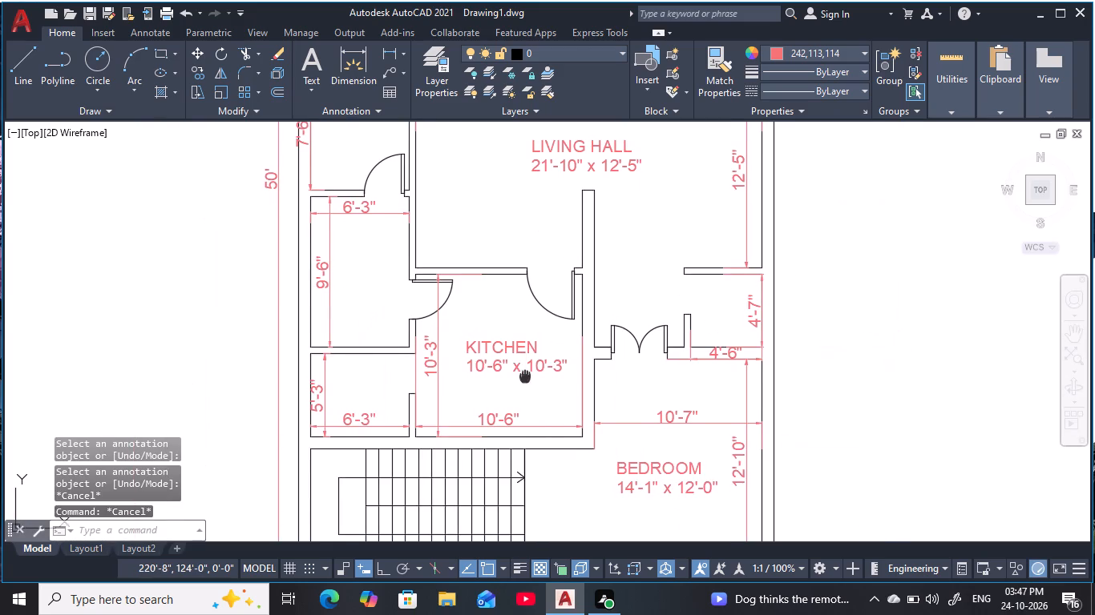
middle_click_drag(527, 373, 530, 369)
key("Escape")
key("Escape")
key("Escape")
middle_click_drag(404, 383, 477, 393)
key("Escape")
key("Escape")
scroll(459, 397, "up", 1)
scroll(463, 404, "down", 1)
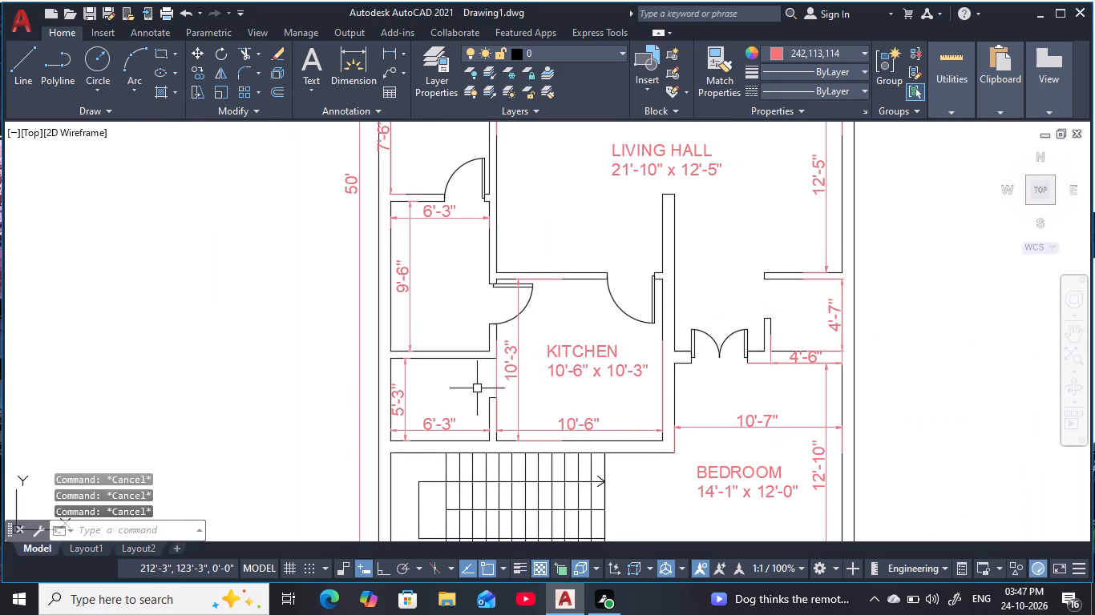
scroll(483, 376, "down", 2)
middle_click_drag(488, 342, 495, 412)
scroll(557, 250, "up", 2)
middle_click_drag(556, 249, 524, 306)
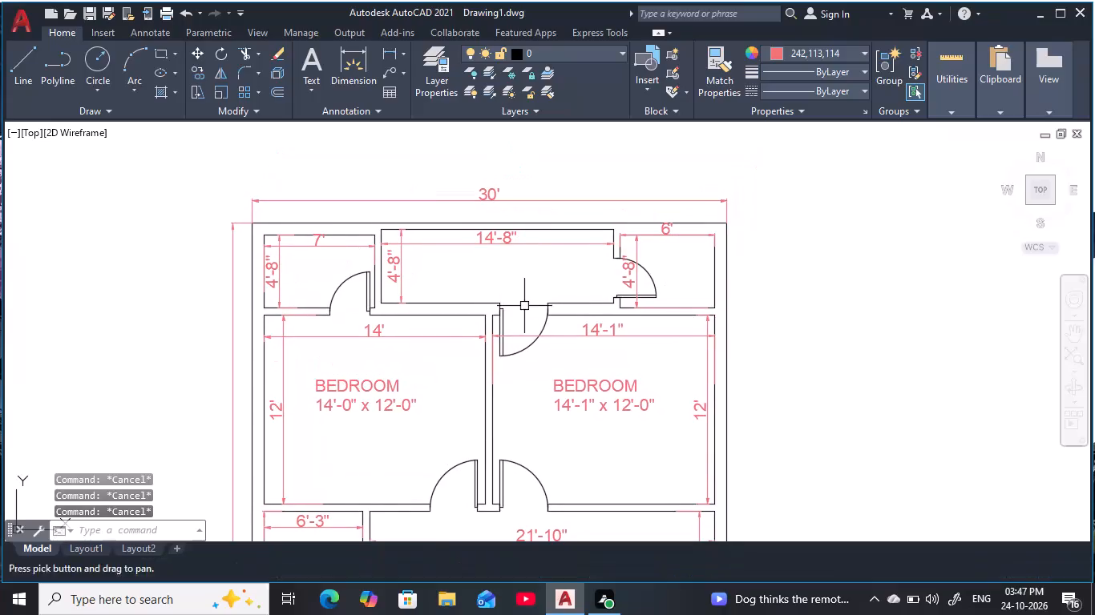
left_click(637, 390)
left_click(629, 406)
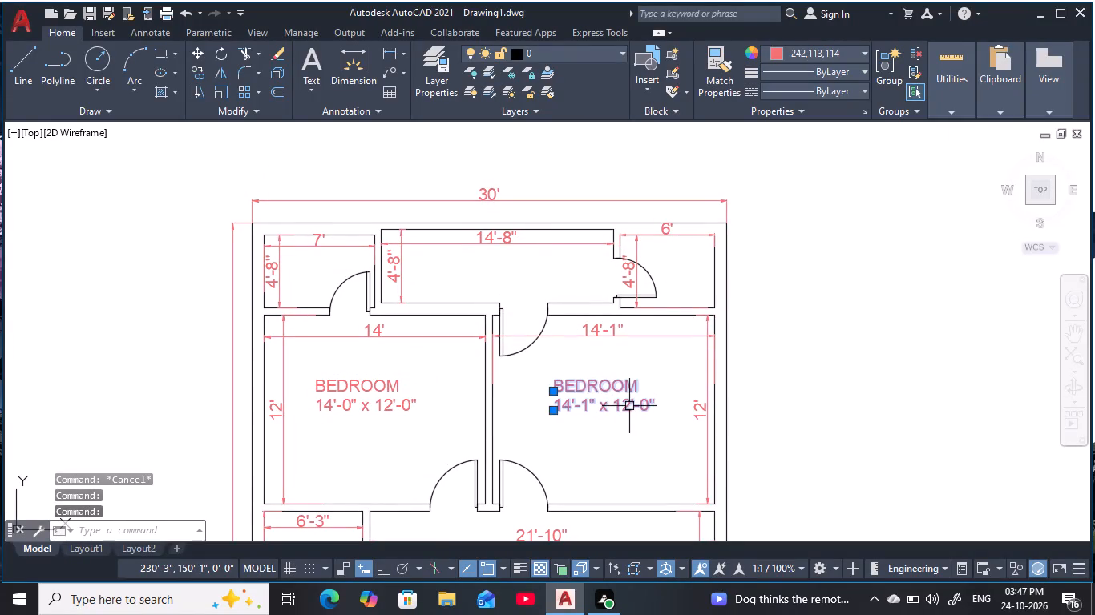
key("c")
type("O")
key("space")
left_click(605, 377)
scroll(492, 259, "up", 1)
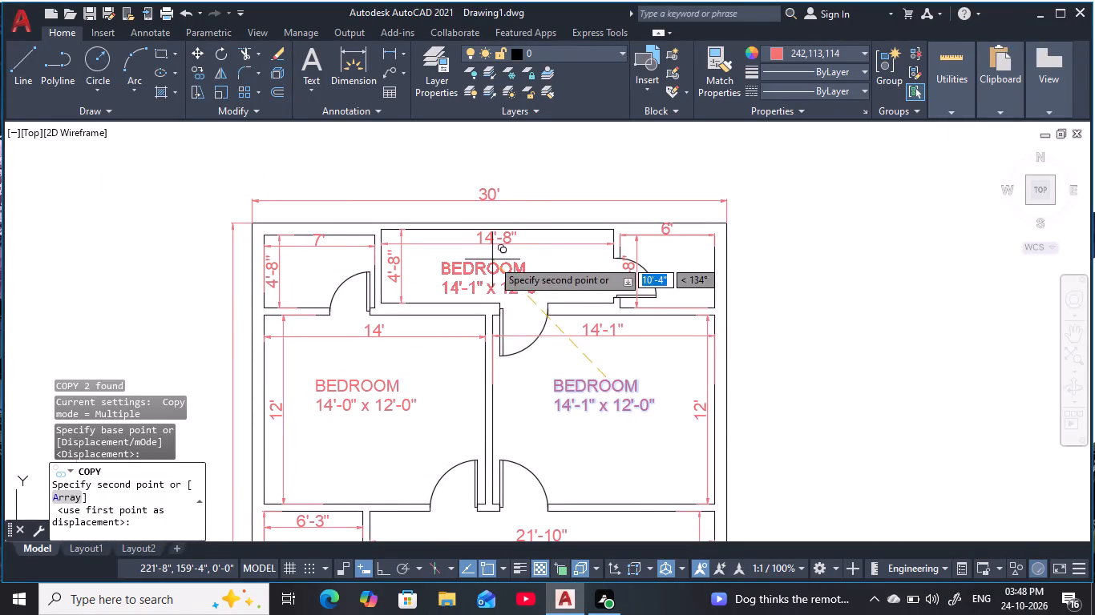
left_click(523, 249)
key("Escape")
key("Escape")
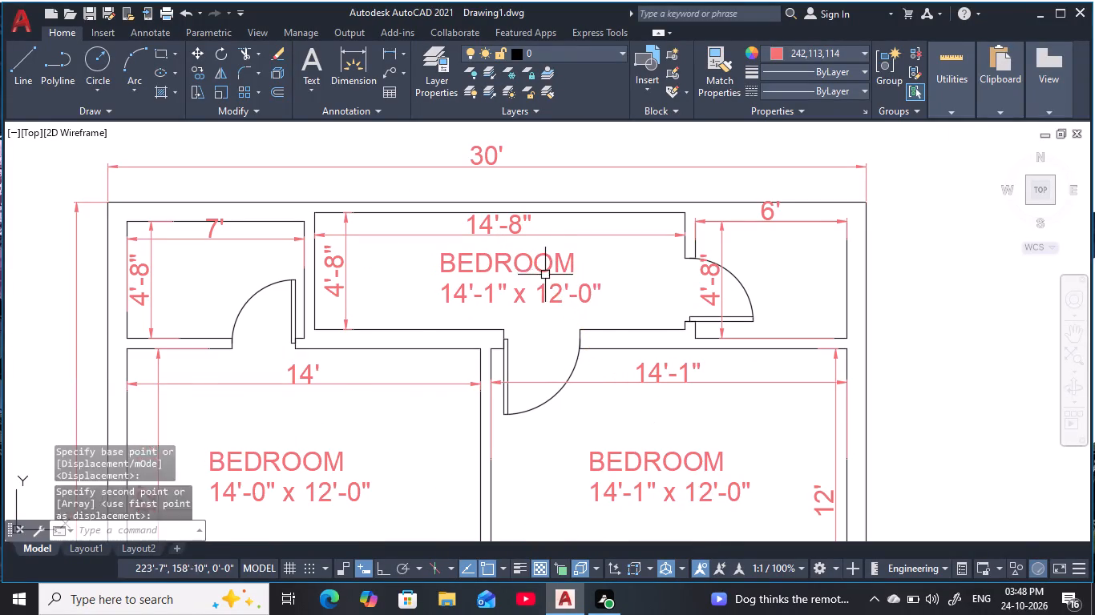
key("Escape")
key("Escape")
key("Escape")
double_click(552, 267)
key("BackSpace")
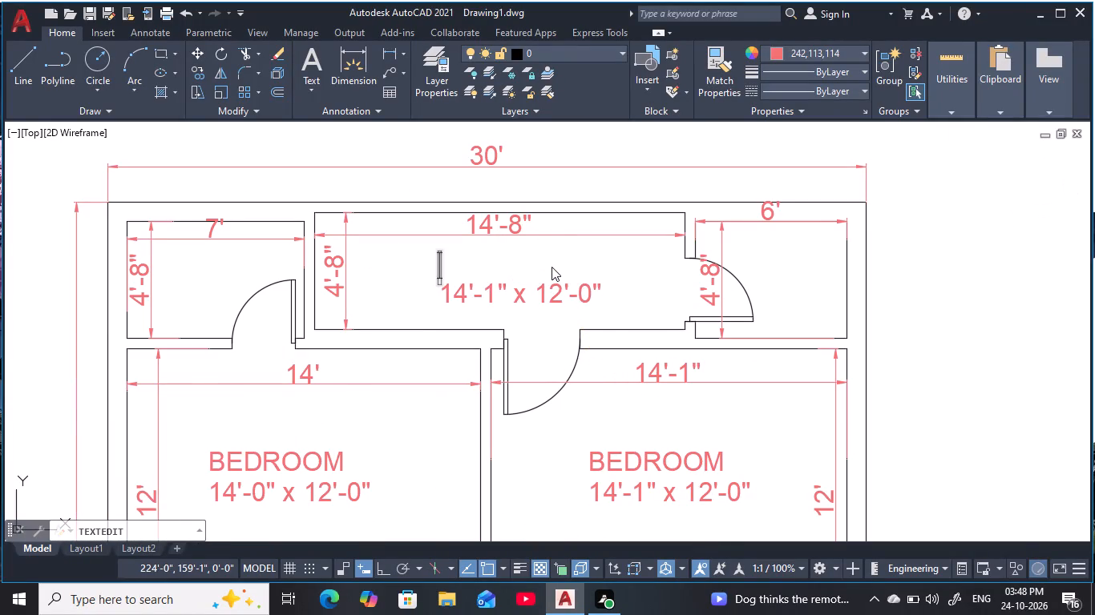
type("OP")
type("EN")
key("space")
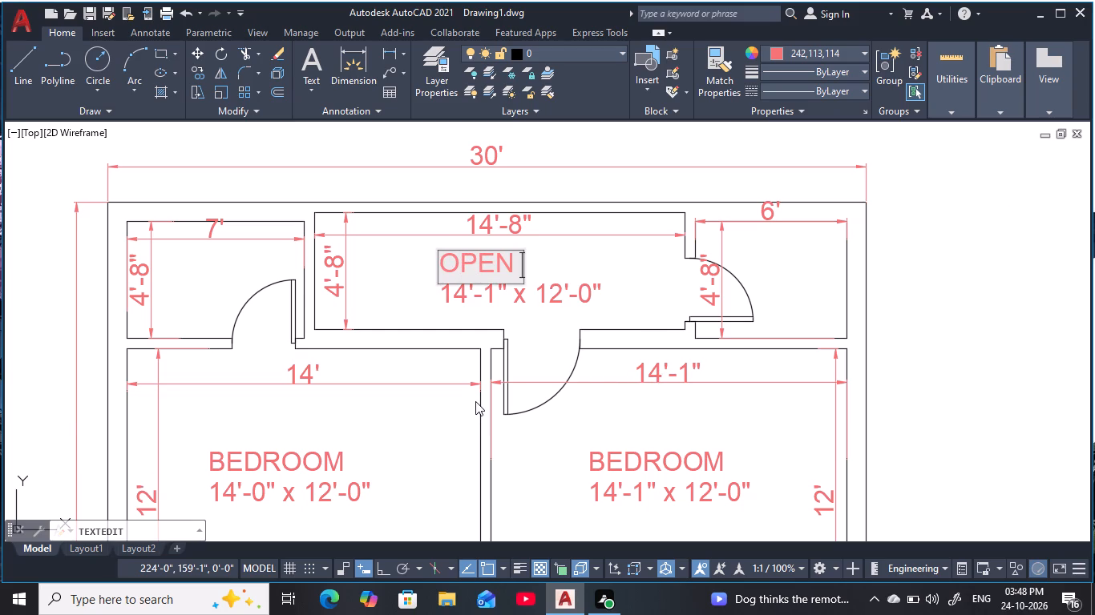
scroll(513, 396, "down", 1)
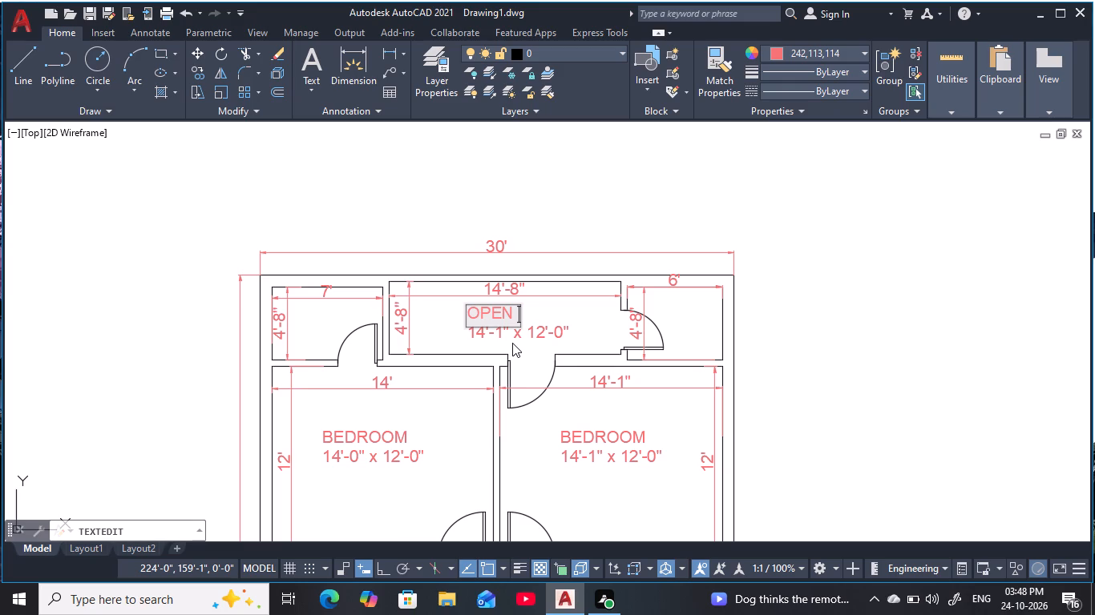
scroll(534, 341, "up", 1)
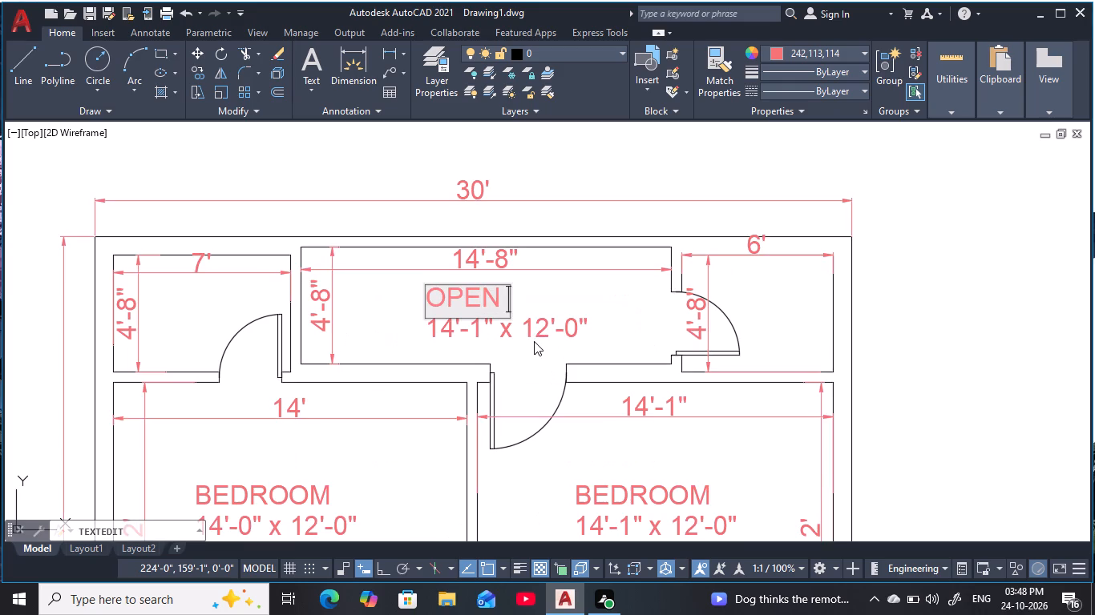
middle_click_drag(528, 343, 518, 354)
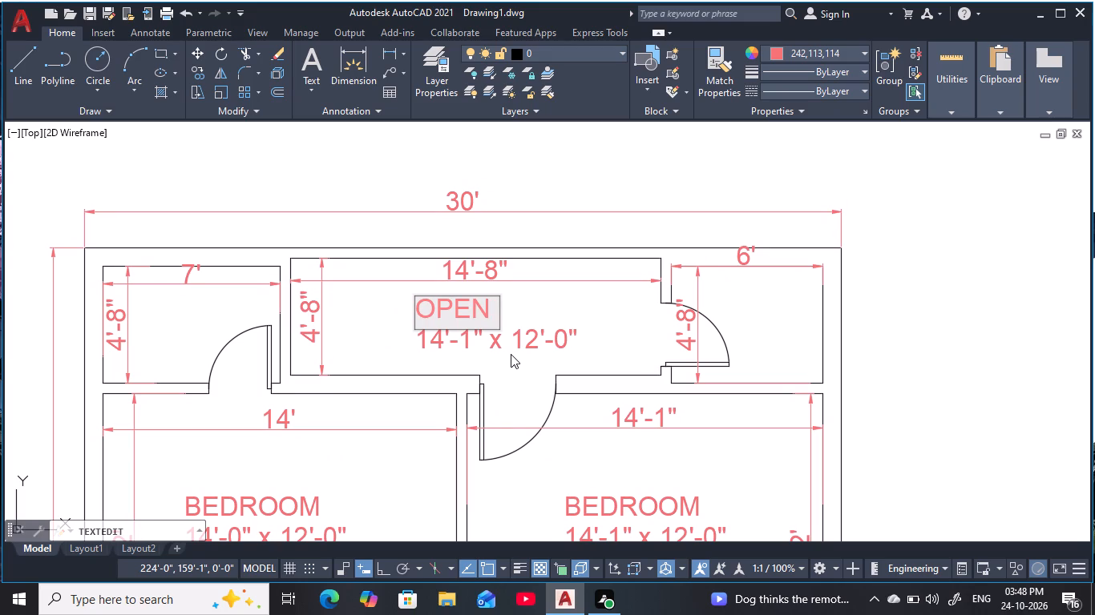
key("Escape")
Change the name line of the label in the 14'-8" by 4'-8" space to OPEN.
double_click(543, 310)
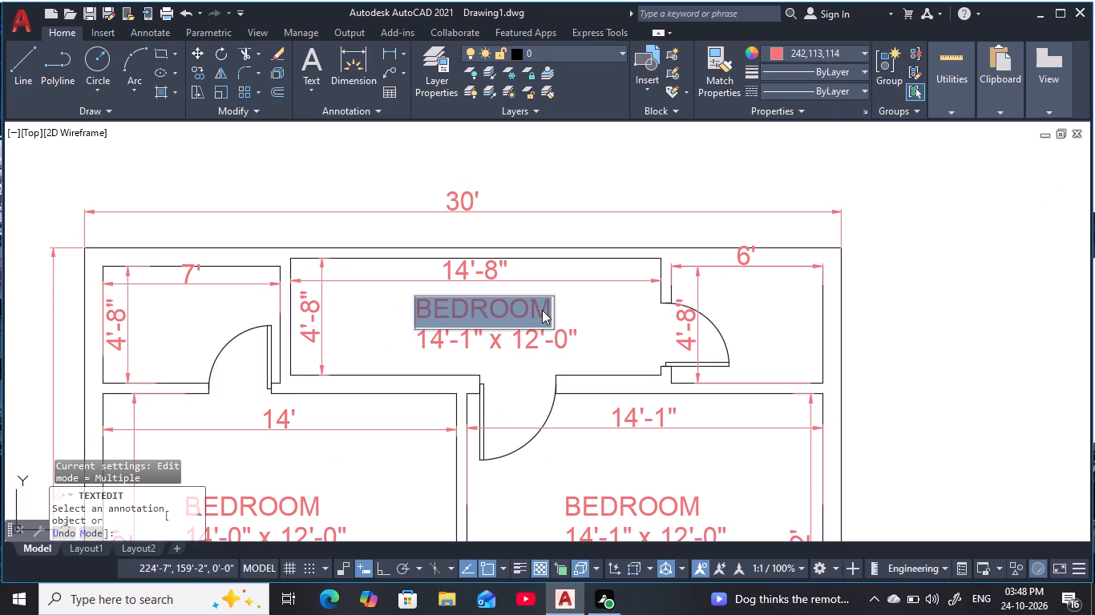
key("BackSpace")
type("OPEN")
key("Return")
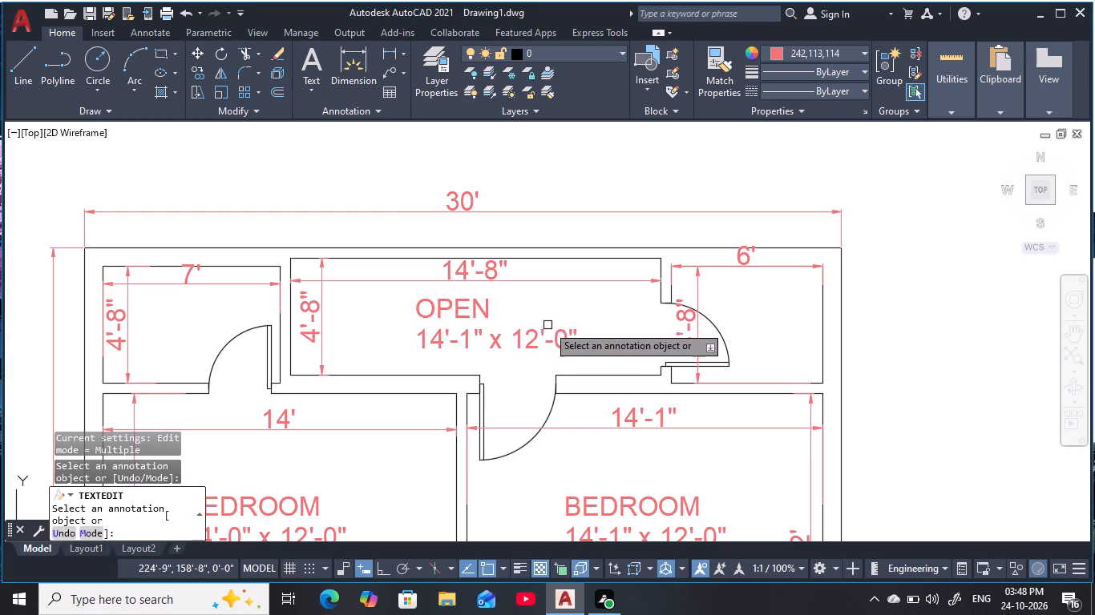
Change the size line of the OPEN label to 14'-8" x 4'-8".
double_click(551, 337)
left_click(550, 340)
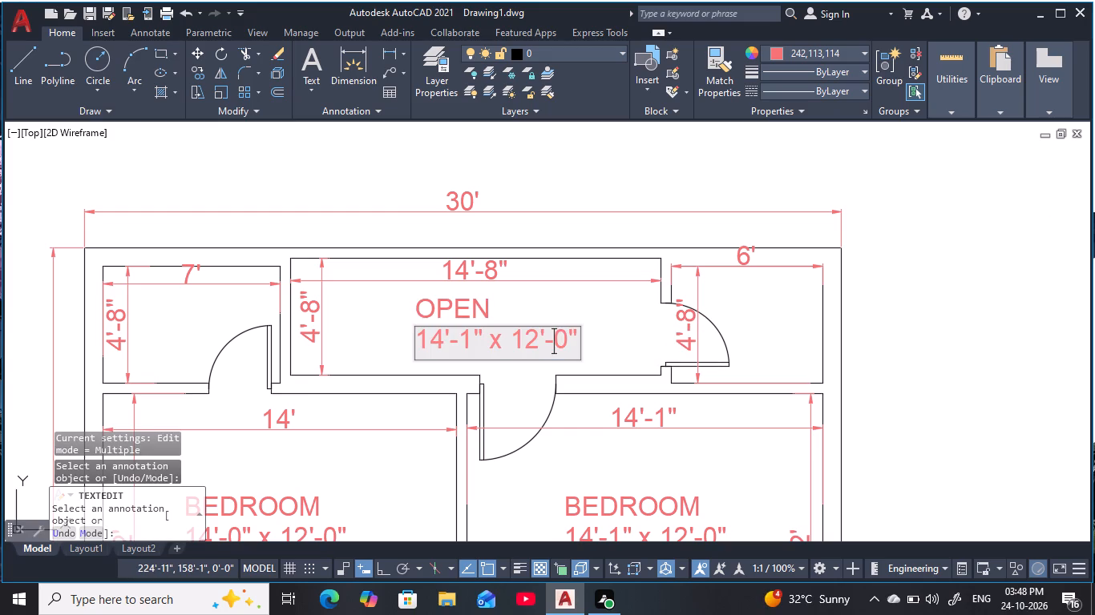
left_click(566, 338)
key("BackSpace")
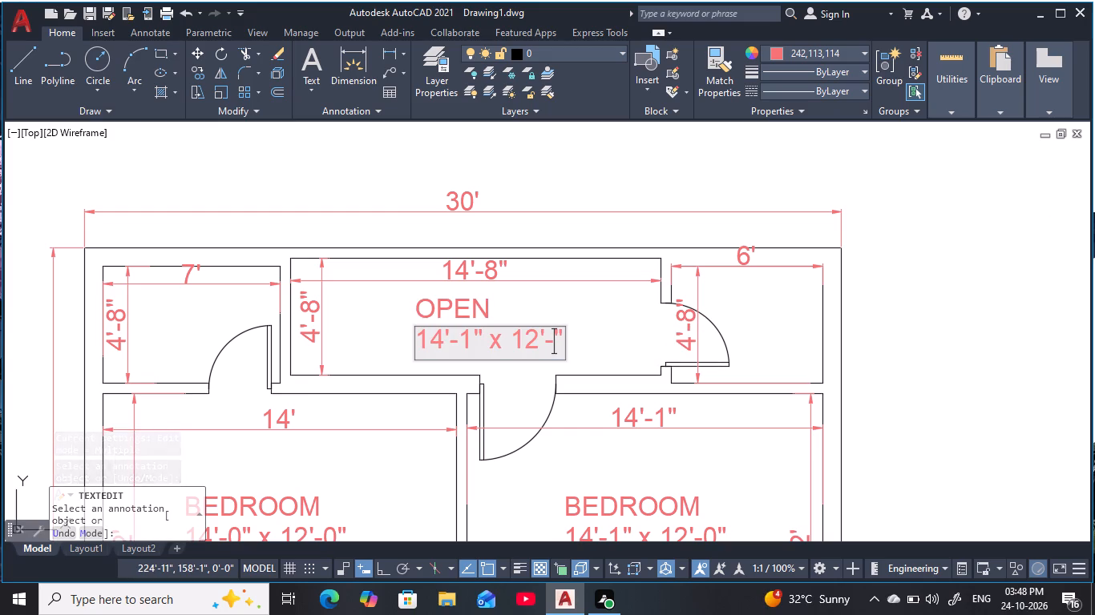
key("8")
left_click(535, 344)
key("BackSpace")
key("BackSpace")
key("4")
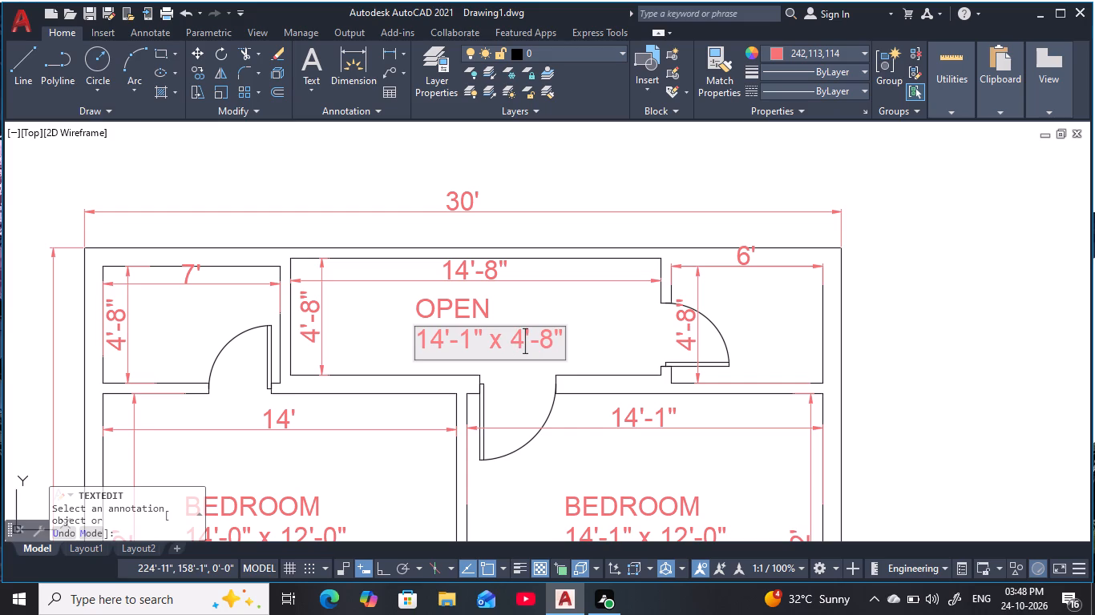
left_click(471, 340)
key("BackSpace")
key("8")
key("Return")
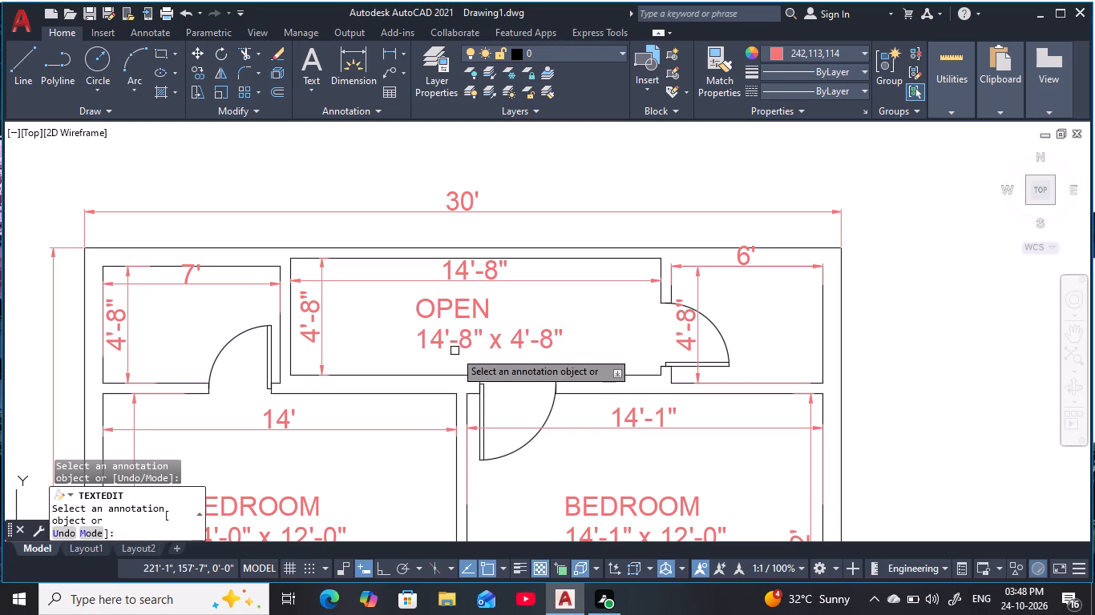
key("Escape")
key("Escape")
key("Escape")
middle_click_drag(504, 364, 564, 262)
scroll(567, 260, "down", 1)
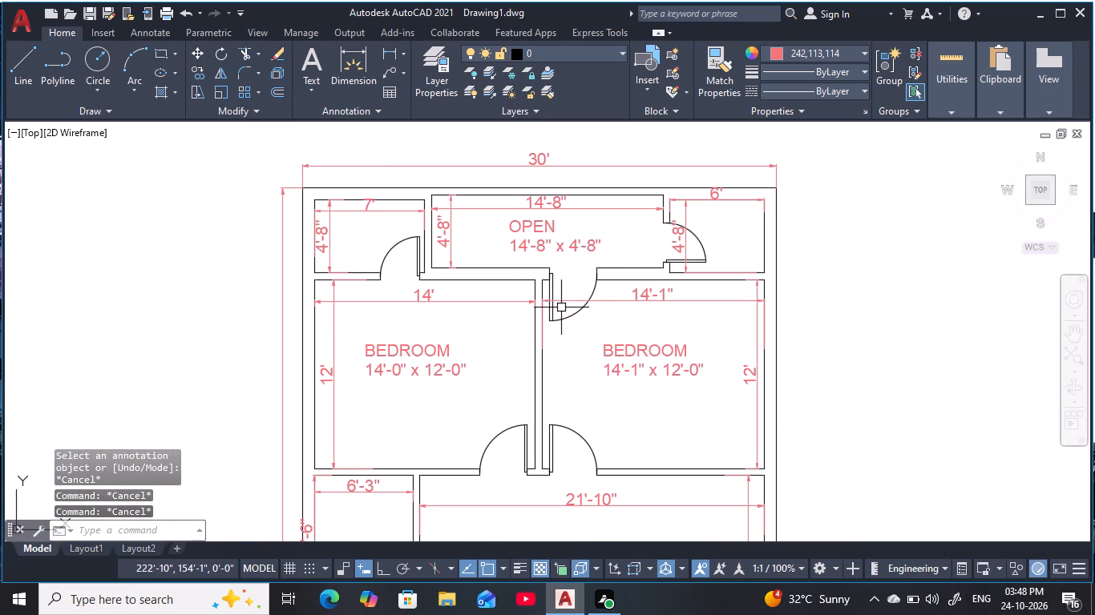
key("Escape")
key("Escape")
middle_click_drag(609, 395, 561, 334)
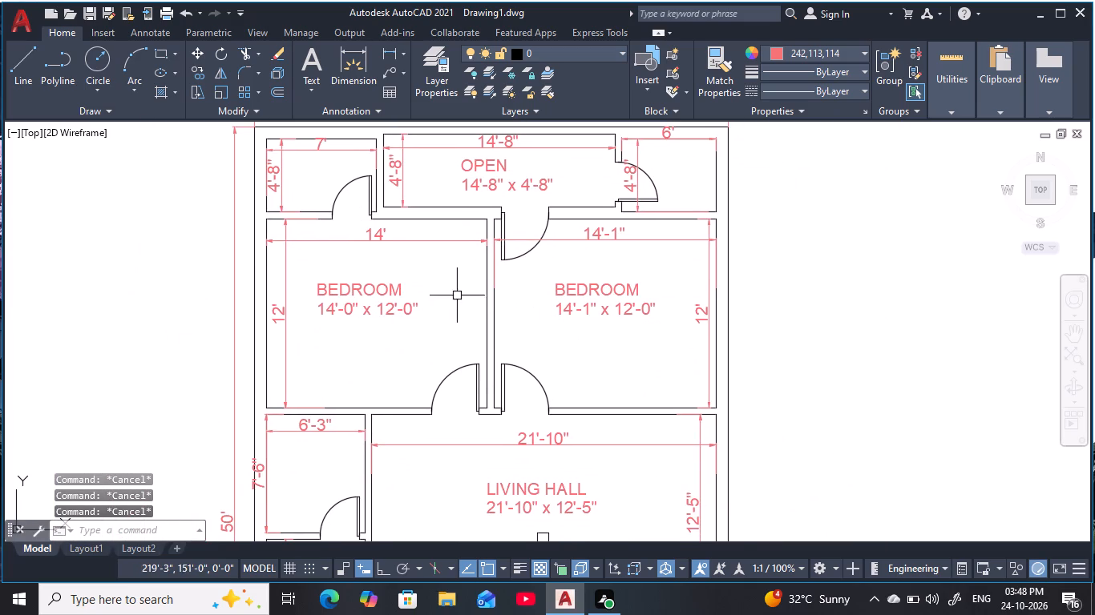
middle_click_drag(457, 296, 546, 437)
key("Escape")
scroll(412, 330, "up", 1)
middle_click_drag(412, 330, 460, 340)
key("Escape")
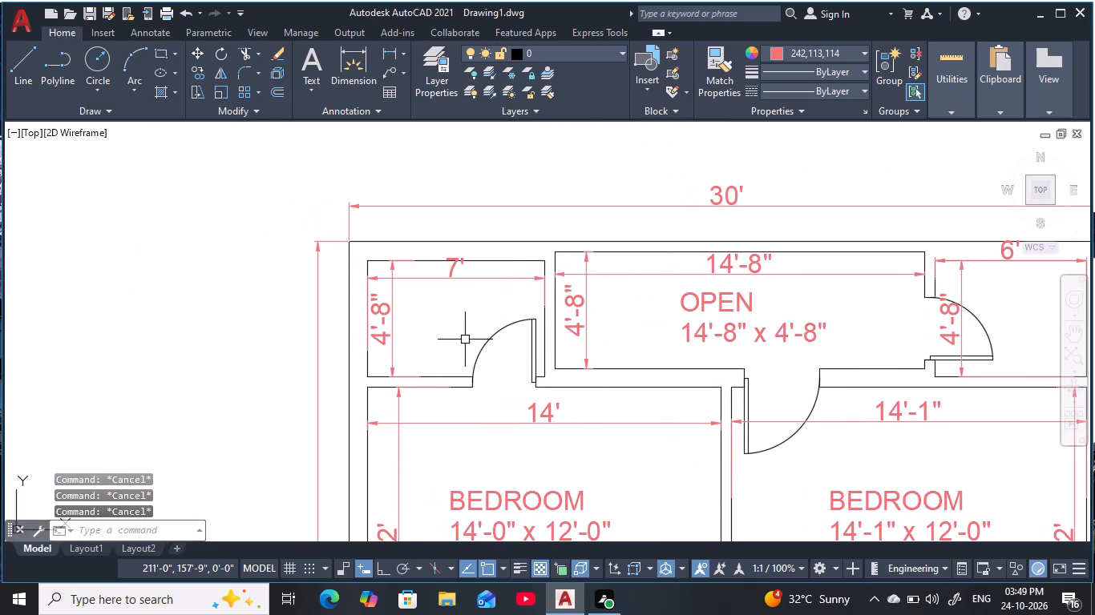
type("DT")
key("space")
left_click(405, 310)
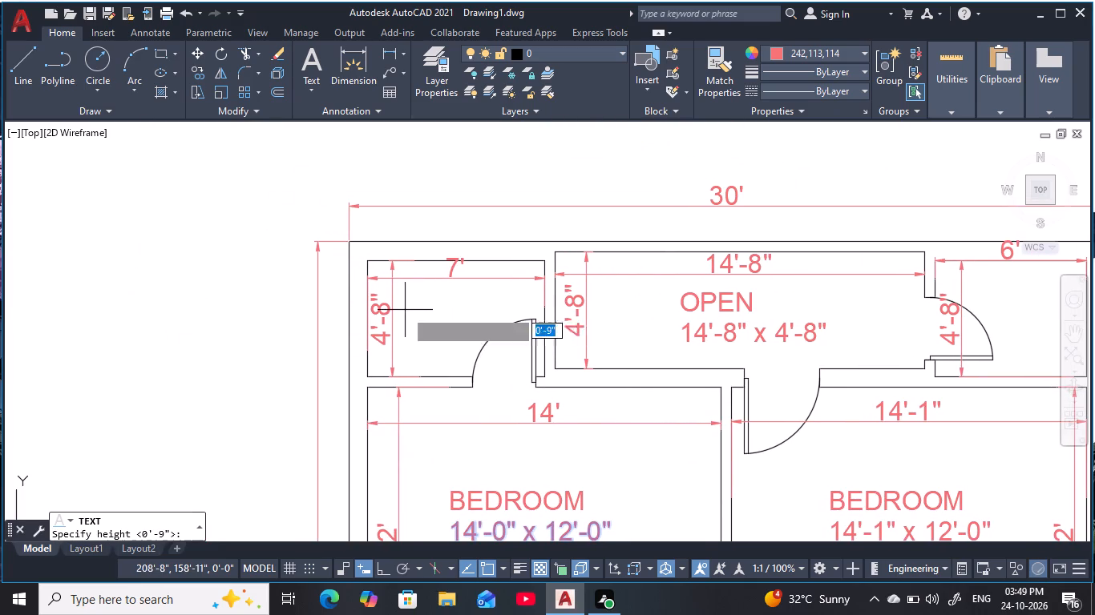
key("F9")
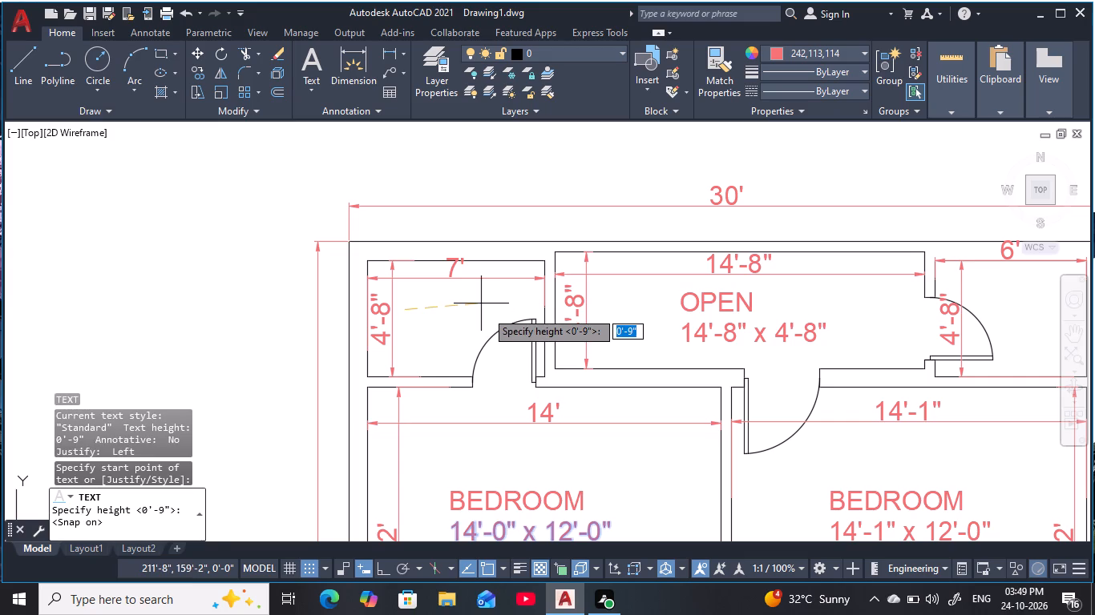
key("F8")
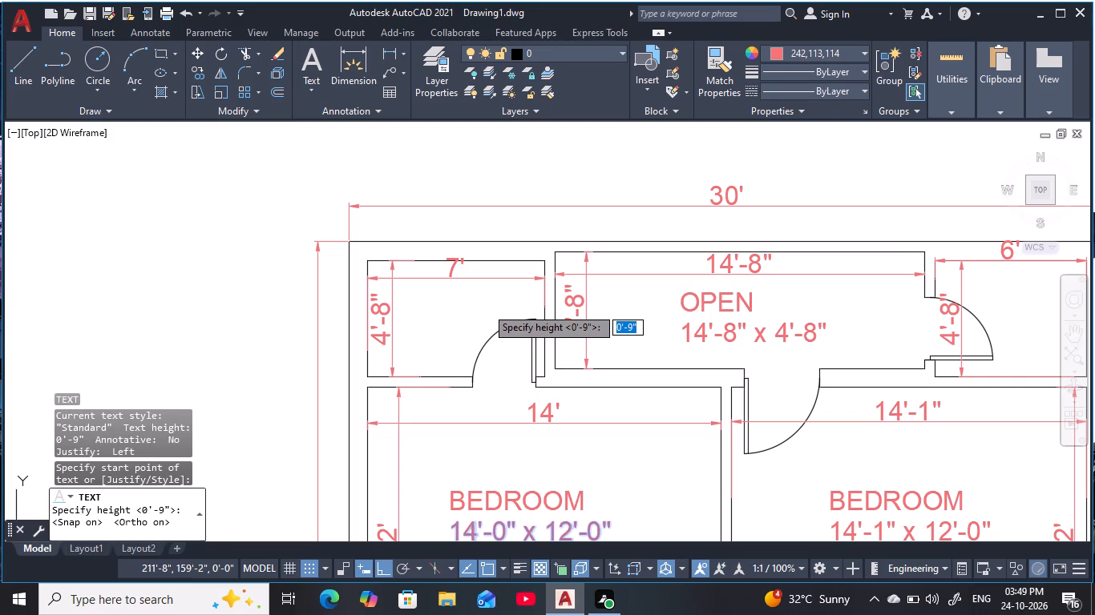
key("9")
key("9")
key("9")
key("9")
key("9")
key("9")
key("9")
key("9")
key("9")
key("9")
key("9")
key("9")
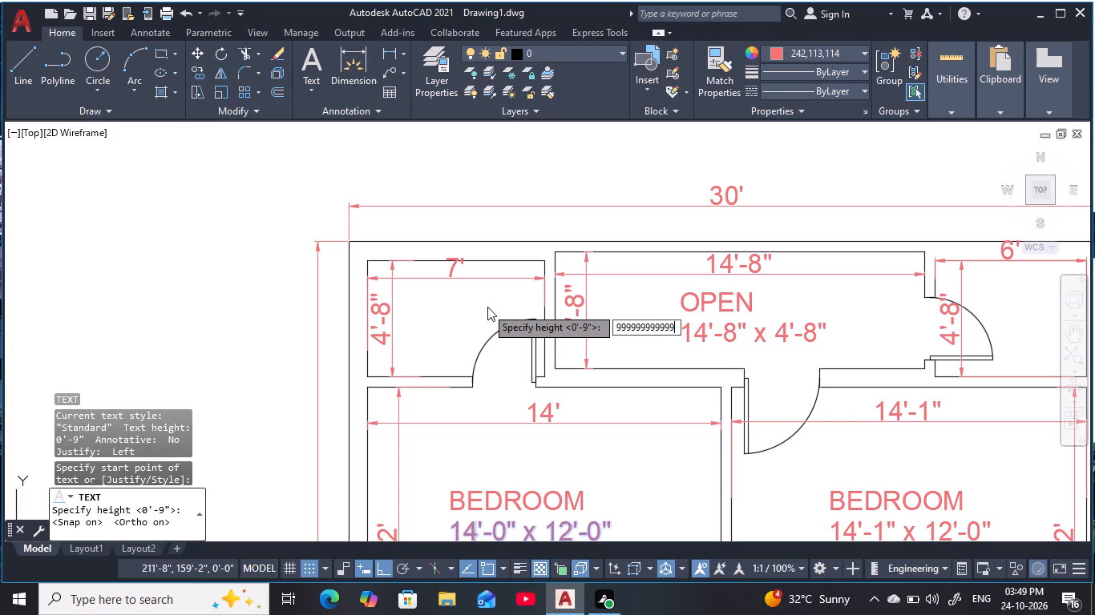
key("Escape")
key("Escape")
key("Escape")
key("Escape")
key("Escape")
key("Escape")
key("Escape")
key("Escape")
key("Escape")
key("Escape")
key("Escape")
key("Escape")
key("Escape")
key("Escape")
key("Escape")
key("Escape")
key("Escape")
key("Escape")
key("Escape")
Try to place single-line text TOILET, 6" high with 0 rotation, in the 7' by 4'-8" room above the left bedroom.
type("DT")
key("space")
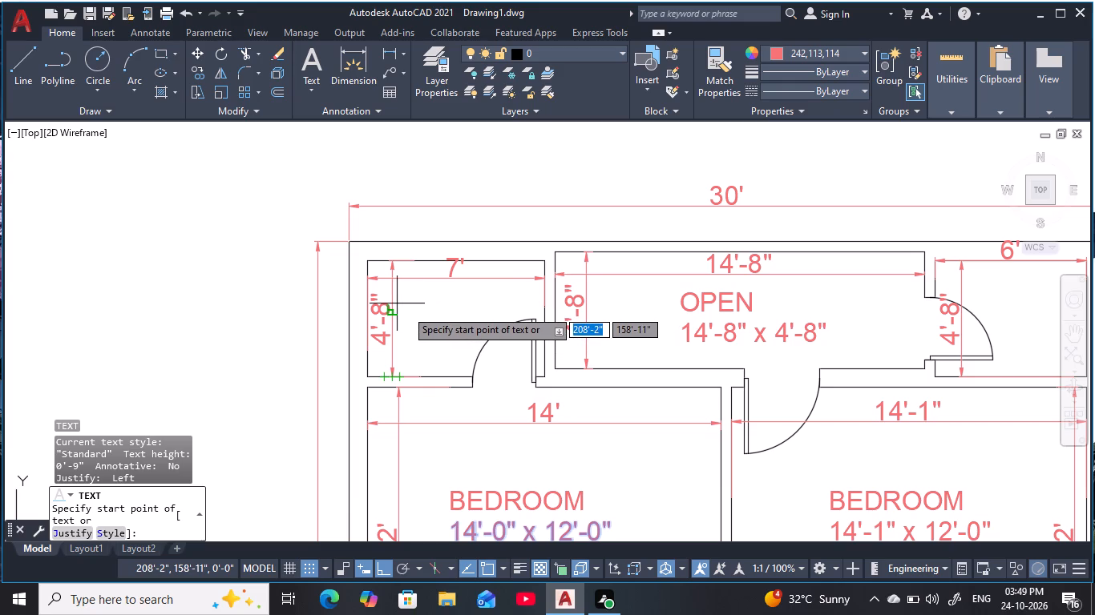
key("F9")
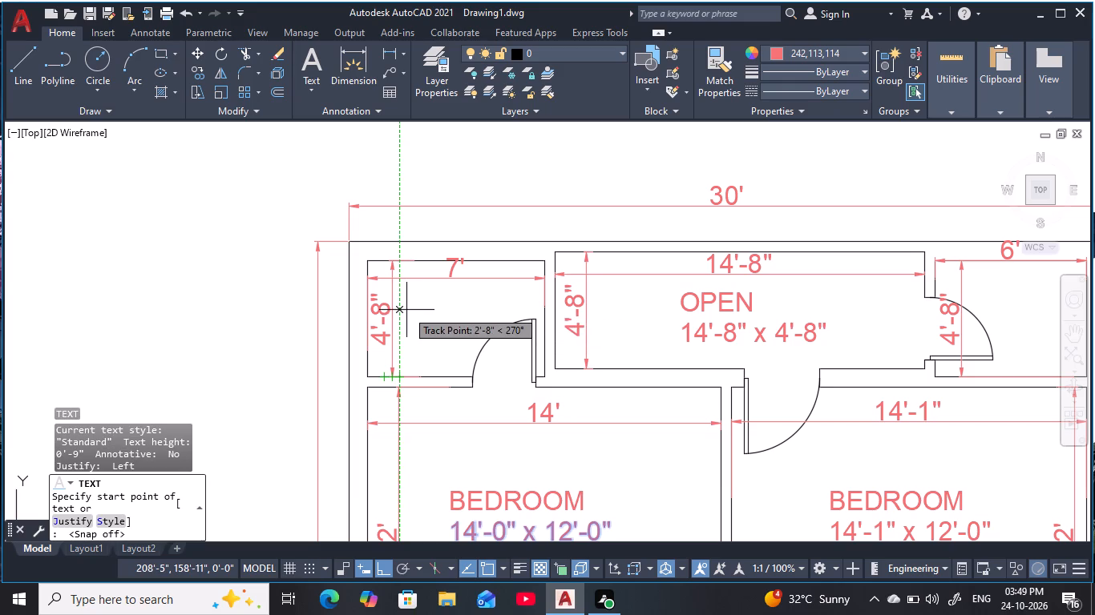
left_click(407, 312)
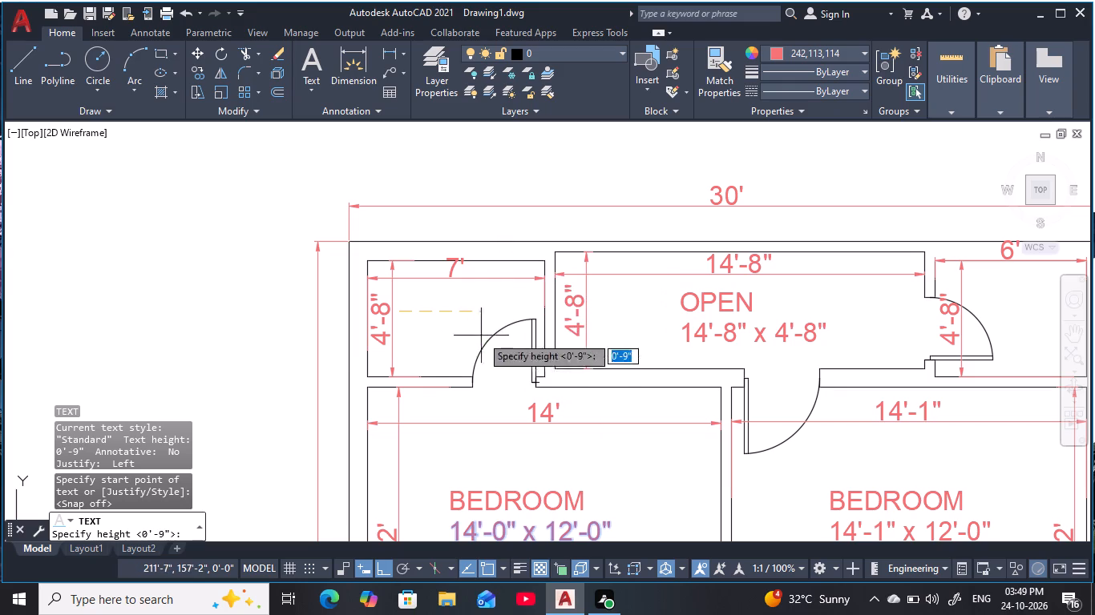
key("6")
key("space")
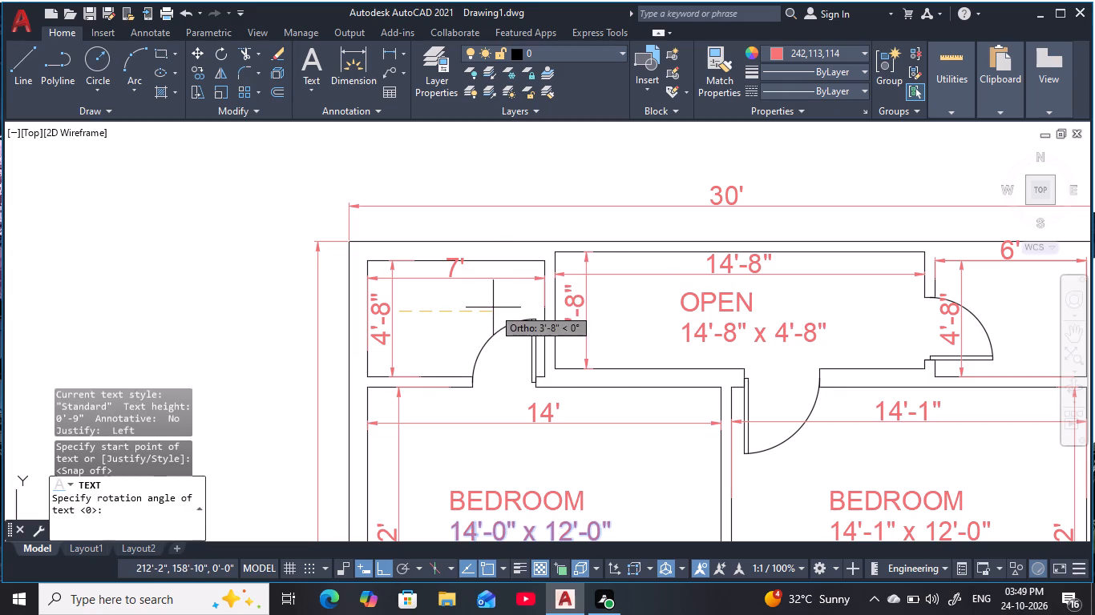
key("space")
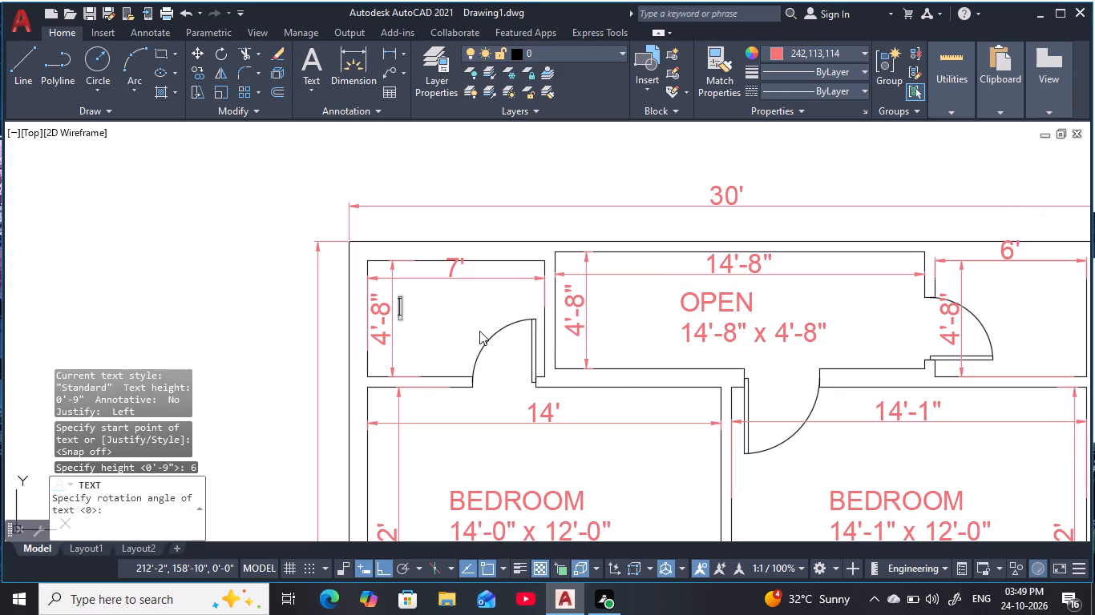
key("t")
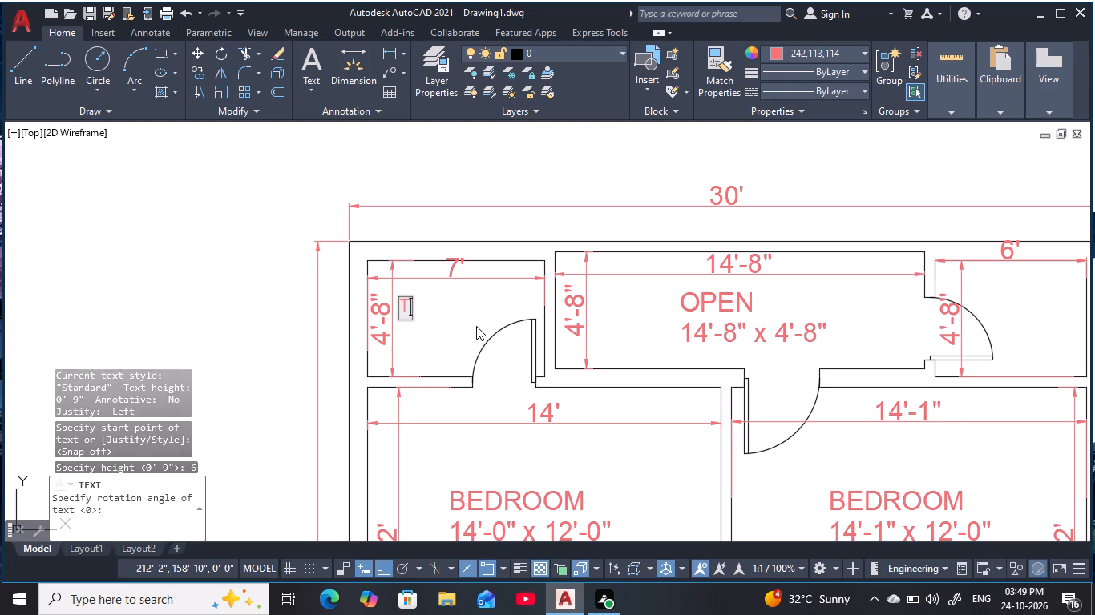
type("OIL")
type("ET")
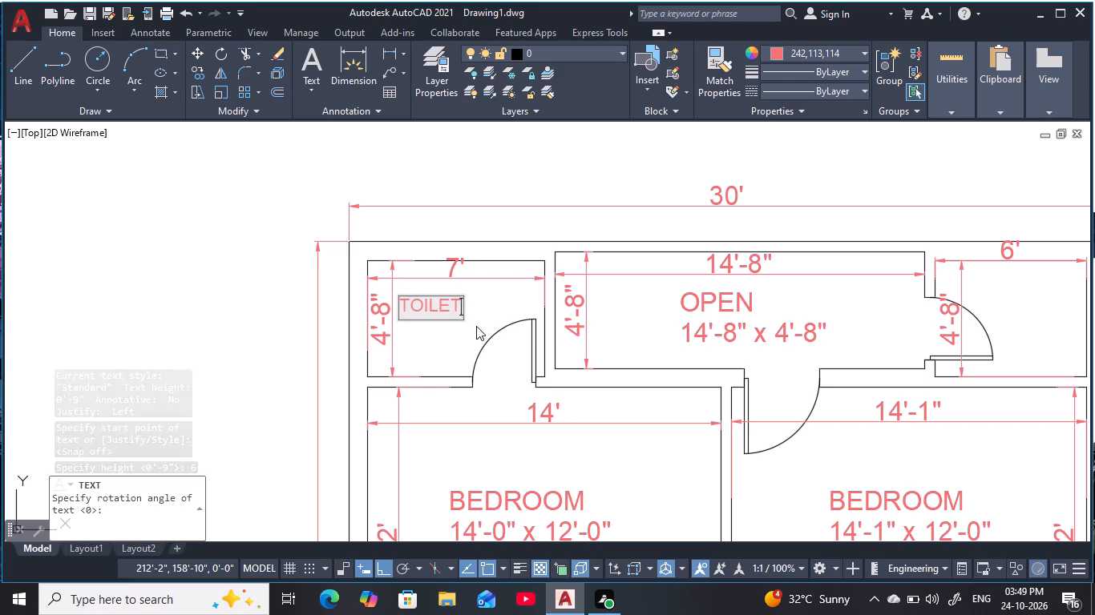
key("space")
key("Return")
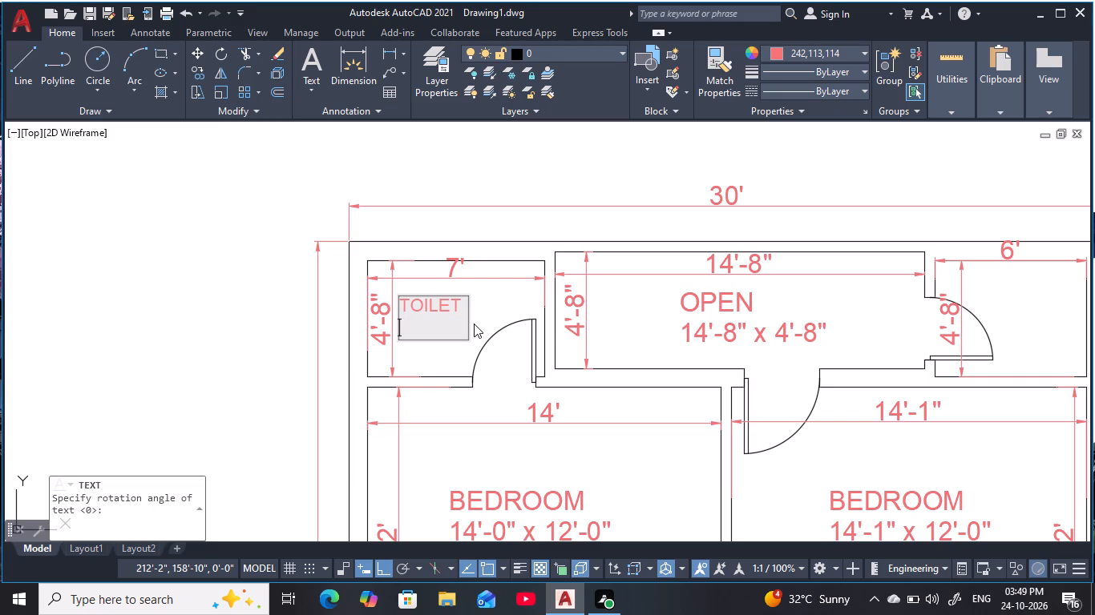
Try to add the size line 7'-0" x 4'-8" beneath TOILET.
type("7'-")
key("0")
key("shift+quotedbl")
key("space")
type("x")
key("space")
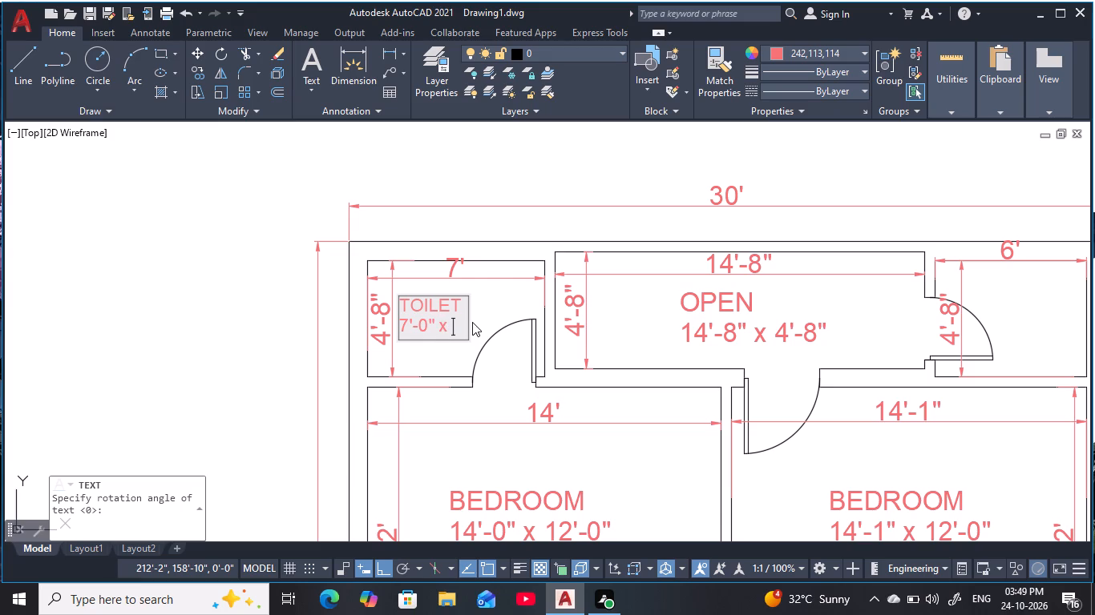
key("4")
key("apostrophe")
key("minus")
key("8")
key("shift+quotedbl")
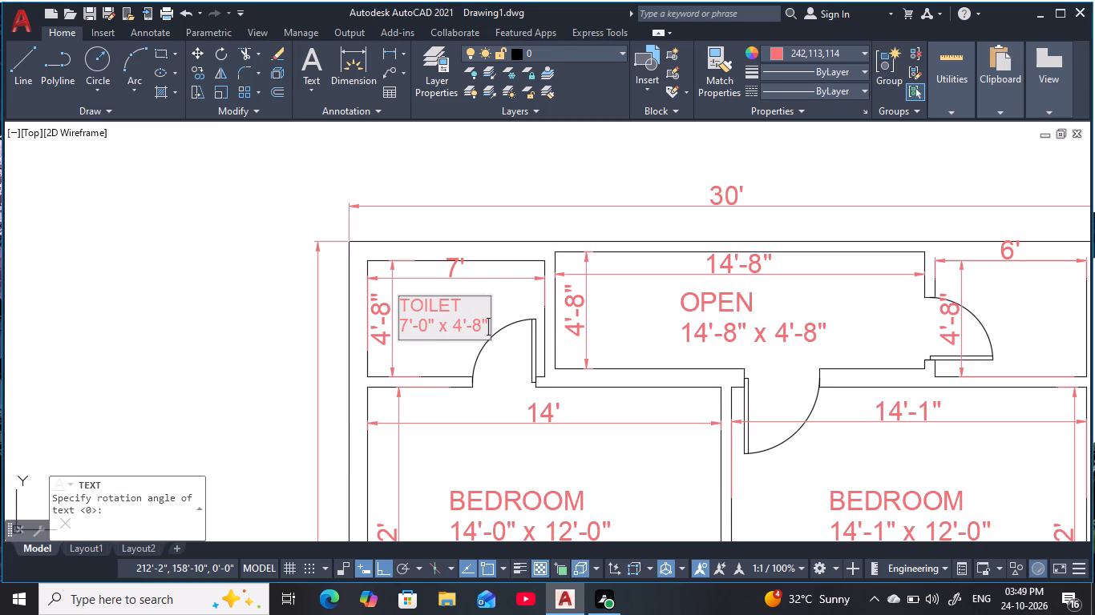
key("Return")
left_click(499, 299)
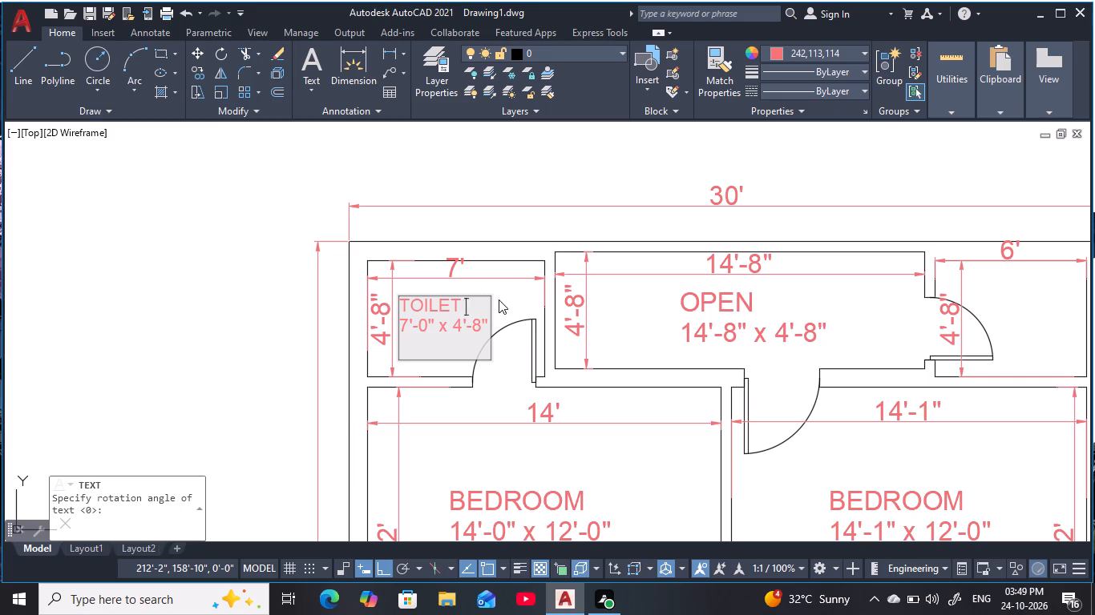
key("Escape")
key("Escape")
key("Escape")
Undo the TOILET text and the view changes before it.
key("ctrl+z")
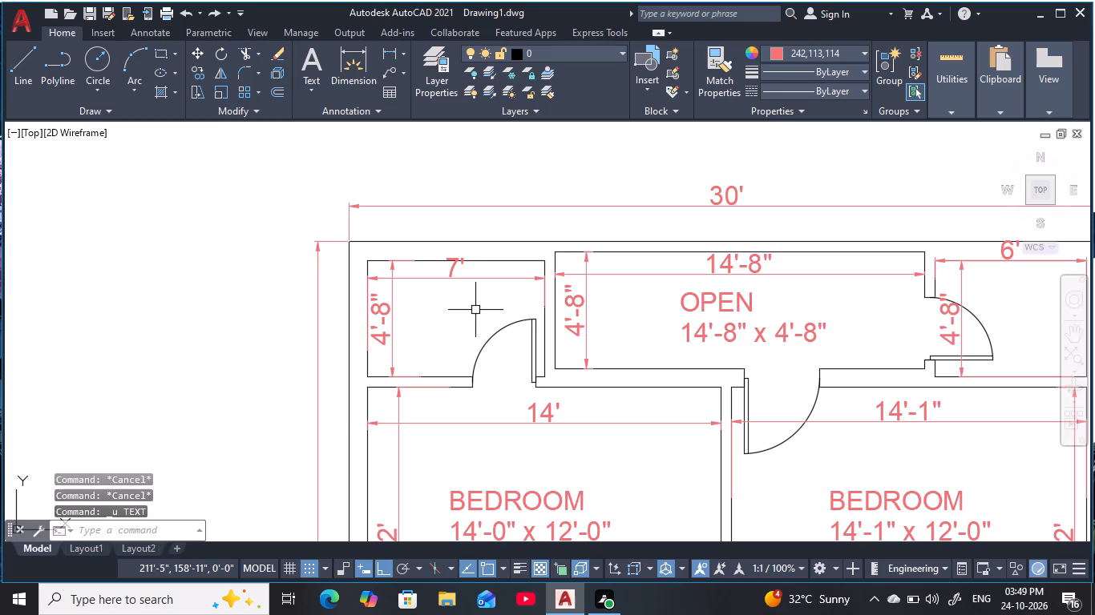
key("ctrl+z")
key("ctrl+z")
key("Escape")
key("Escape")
Place single-line text TOILET, 6" high with 0 rotation, inside the 7' by 4'-8" room above the left bedroom.
middle_click_drag(247, 355, 317, 356)
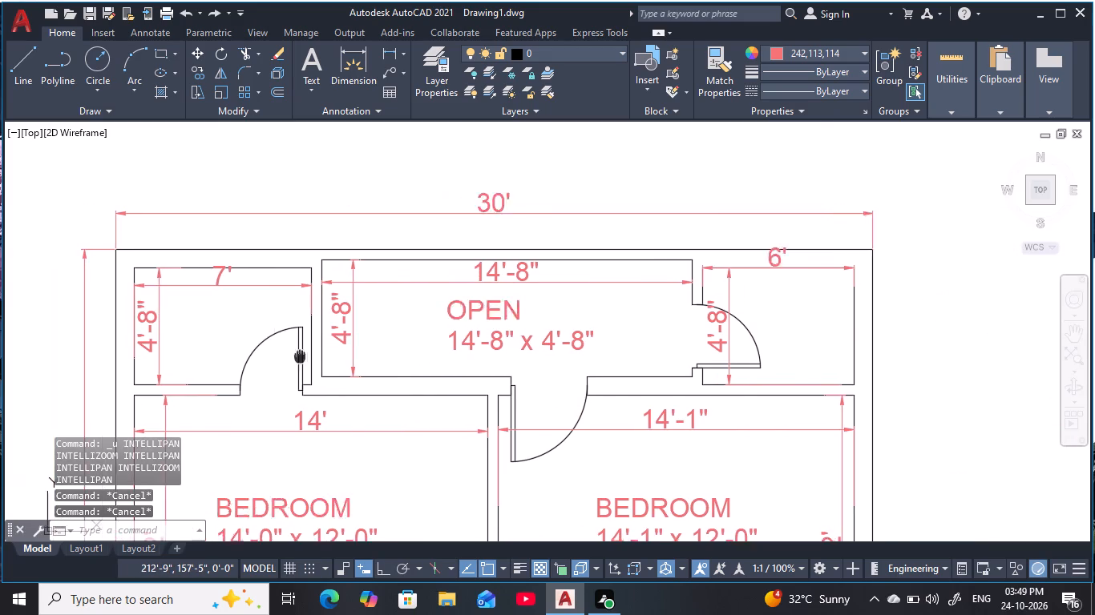
middle_click_drag(317, 356, 396, 344)
key("Escape")
key("Escape")
type("dt")
key("space")
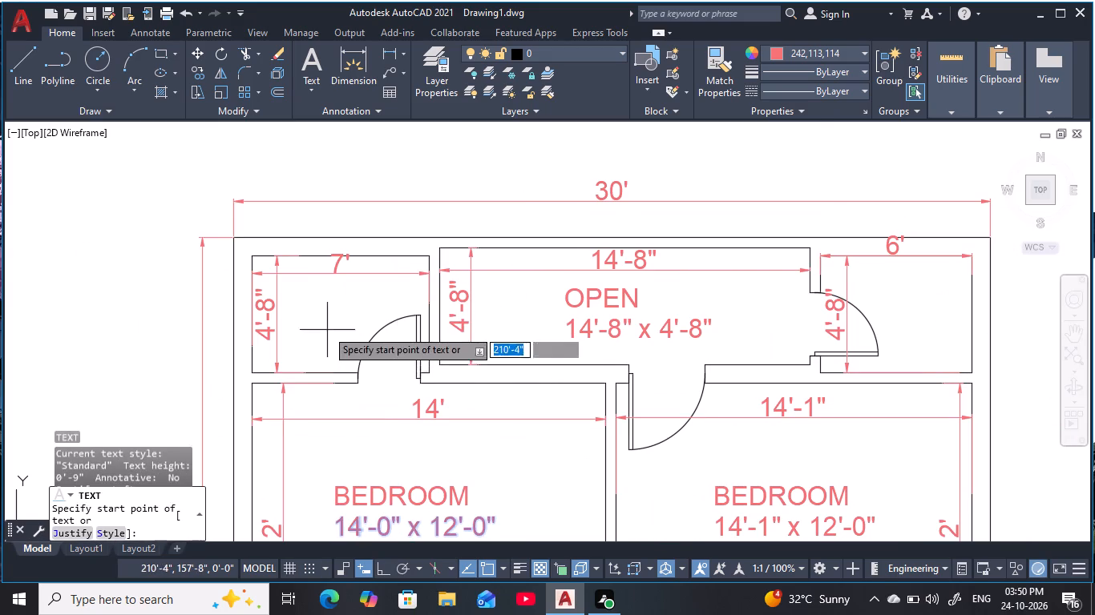
left_click(289, 307)
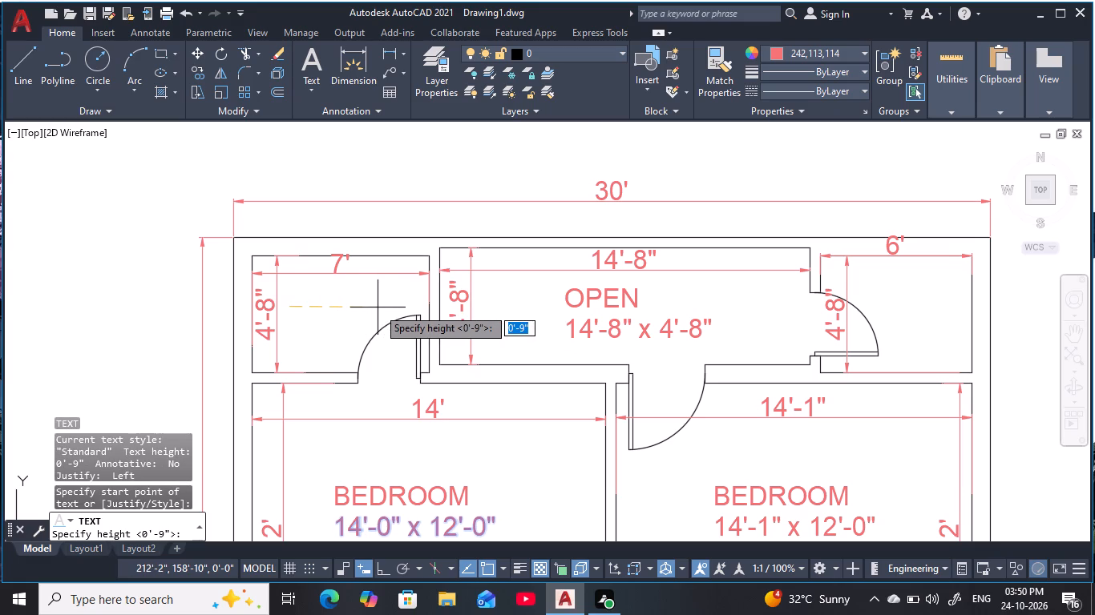
type("6")
key("space")
key("space")
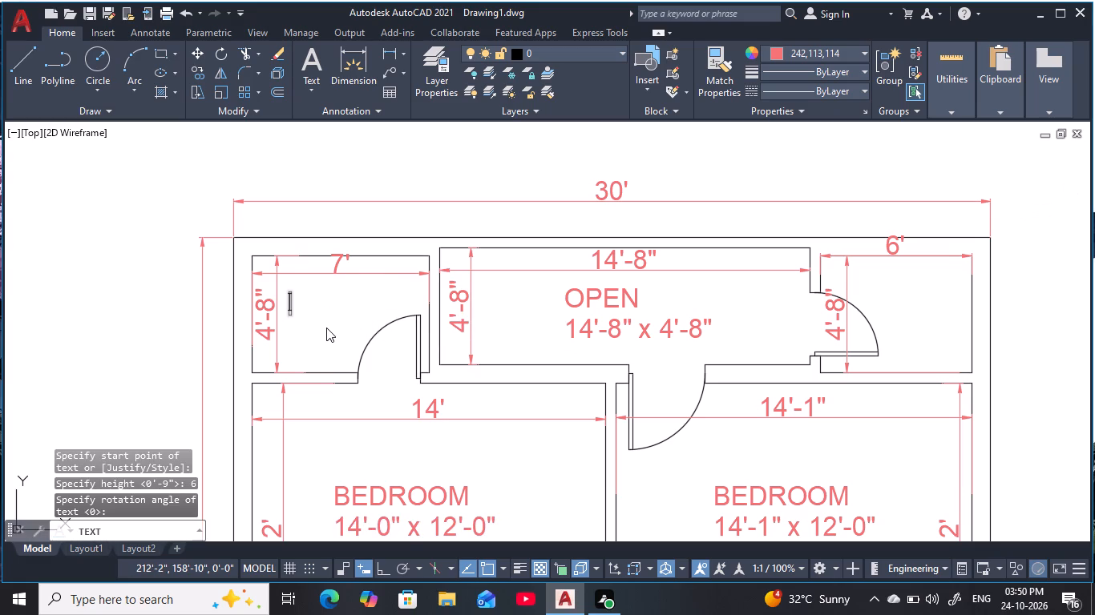
key("t")
key("BackSpace")
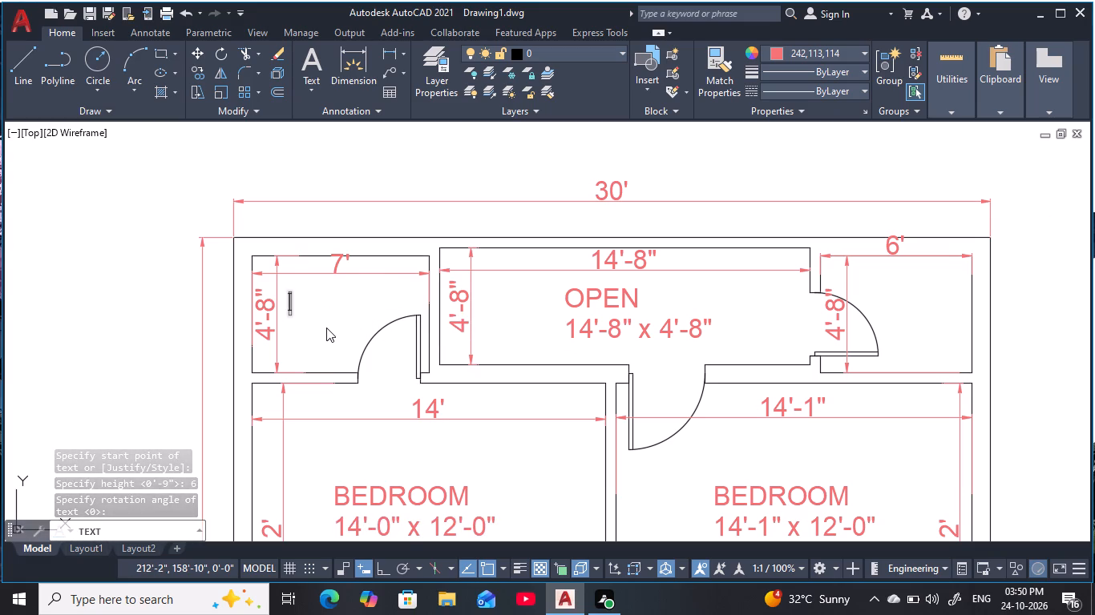
type("TO")
type("ILET")
key("Return")
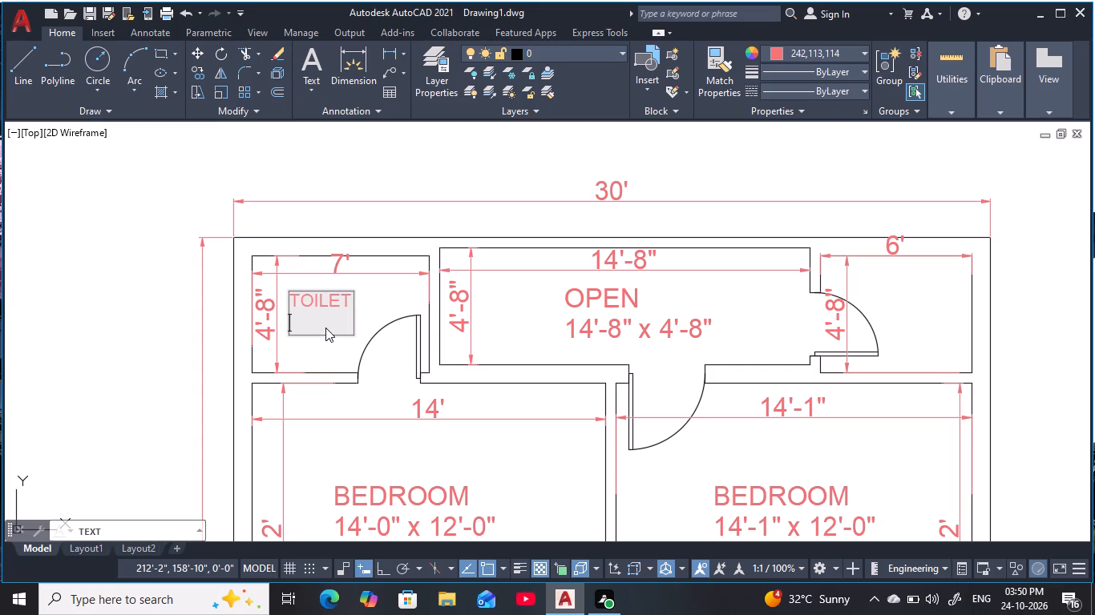
Add the size line 7'-0" x 4'-8" beneath TOILET in the room above the left bedroom.
key("7")
key("apostrophe")
type("-0\"")
key("space")
type("x")
key("space")
key("4")
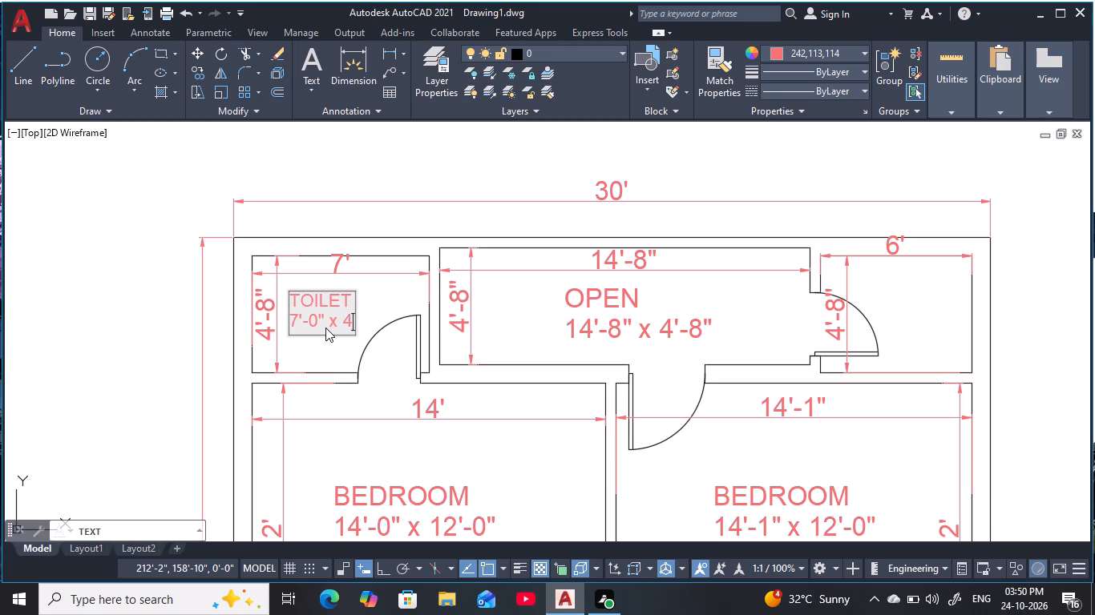
key("apostrophe")
key("minus")
type("8\"")
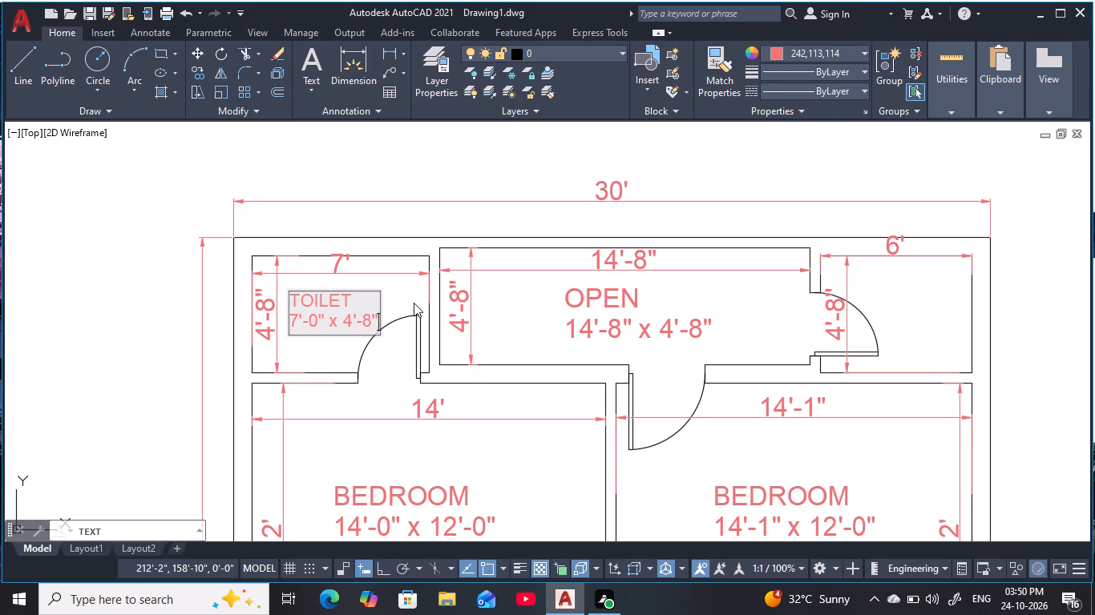
left_click(412, 298)
key("Escape")
key("Escape")
key("Escape")
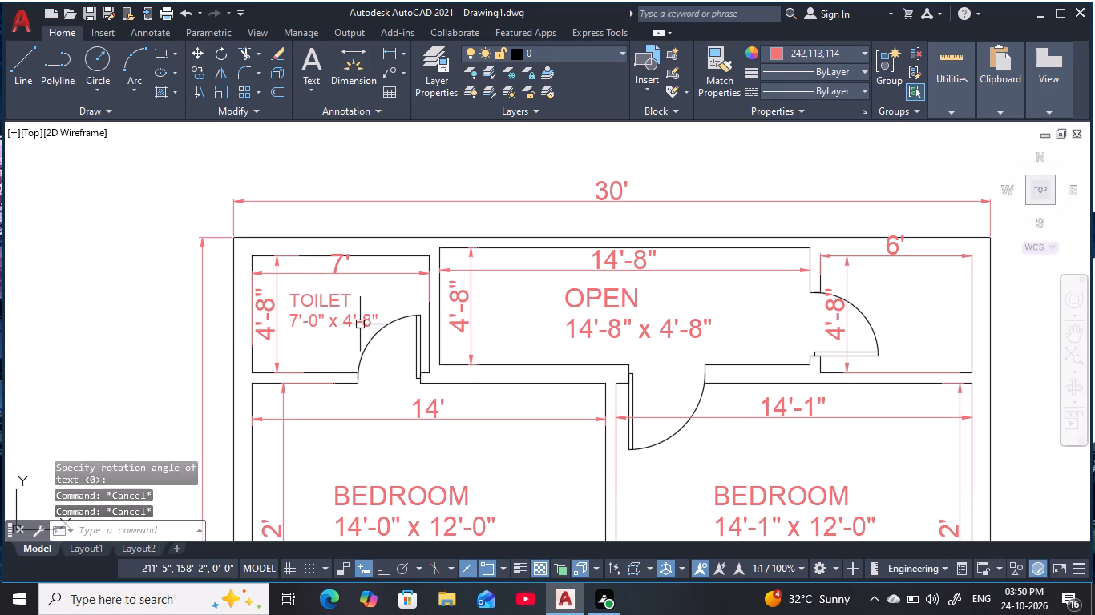
key("Escape")
key("Escape")
Copy the TOILET label and its size line into the 6' by 4'-8" room above the right bedroom.
left_click(340, 306)
left_click(333, 323)
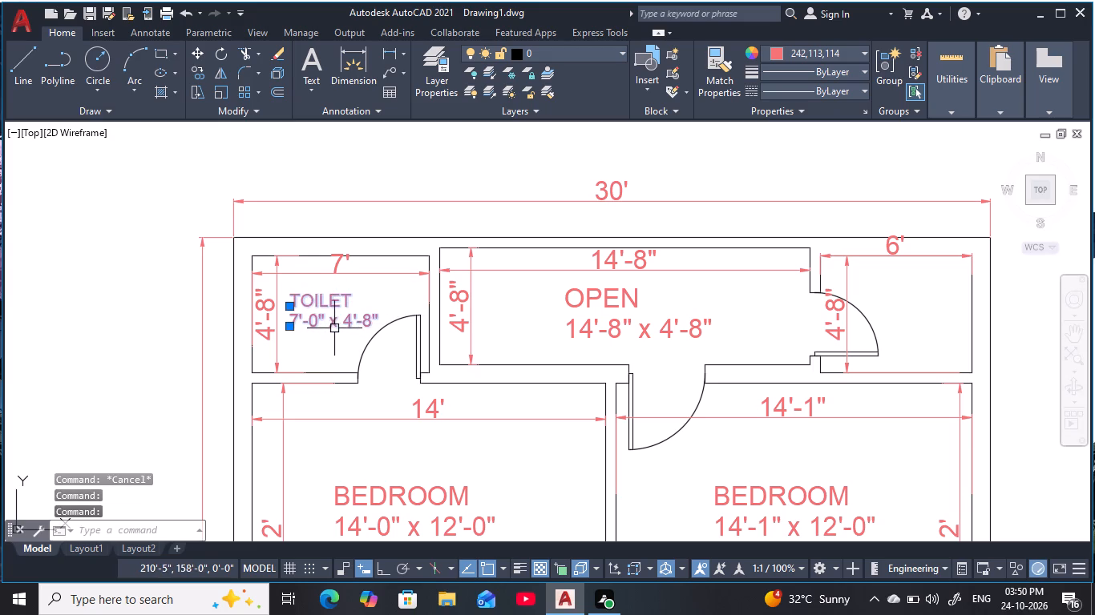
type("co")
key("space")
left_click(335, 326)
middle_click_drag(633, 384, 442, 380)
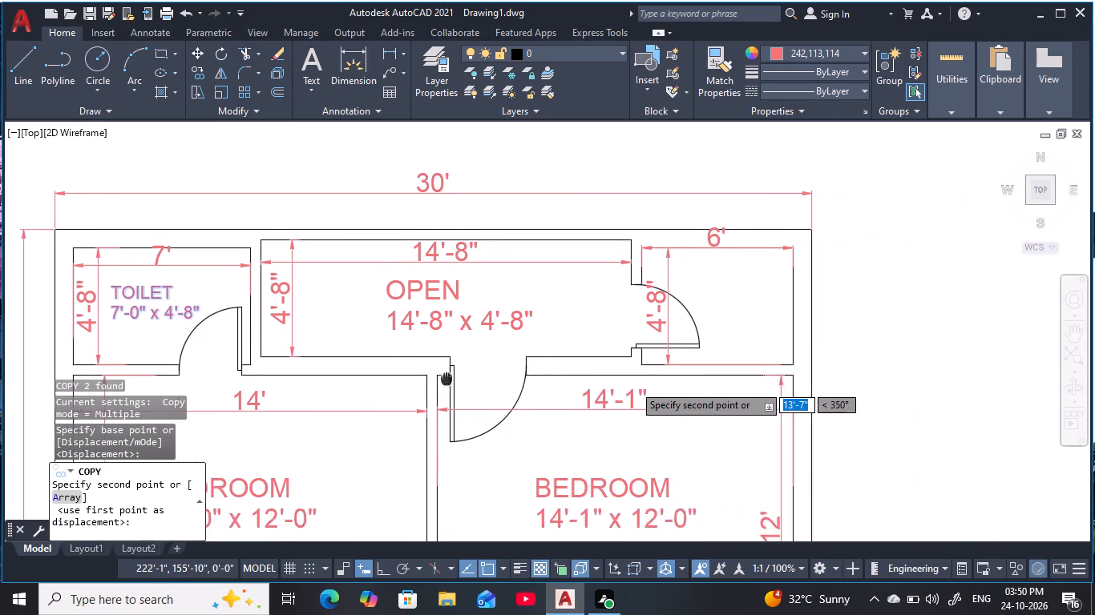
middle_click_drag(442, 380, 436, 382)
left_click(675, 314)
Place copies of the TOILET label and size line in the three stacked 6'-3" wide rooms beside the living hall and kitchen.
middle_click_drag(535, 434, 536, 434)
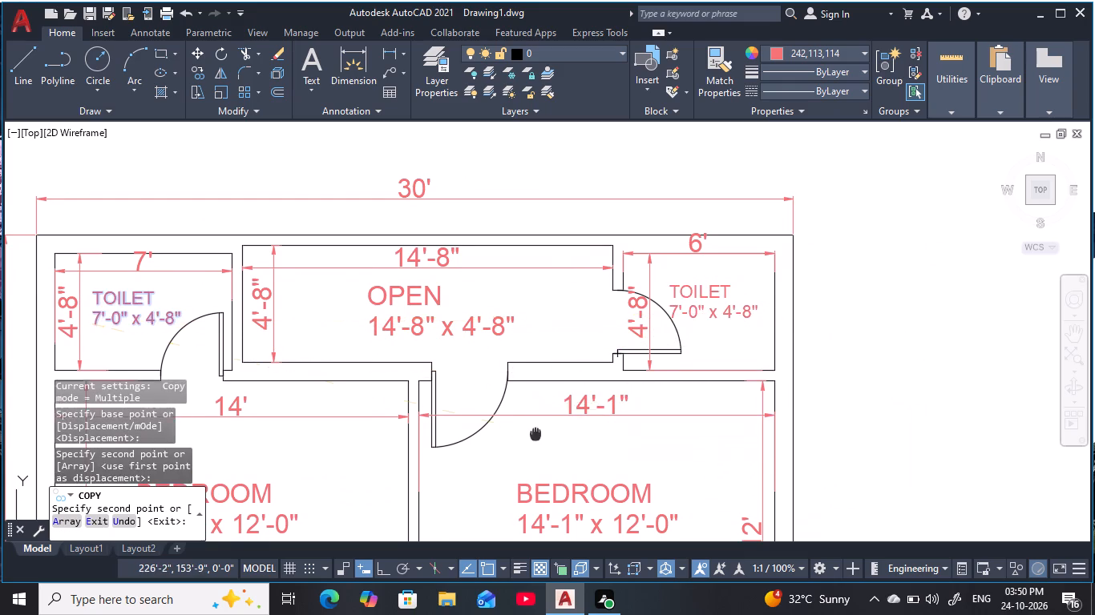
middle_click_drag(536, 434, 681, 372)
middle_click_drag(534, 416, 652, 322)
scroll(654, 320, "down", 2)
middle_click_drag(630, 391, 676, 302)
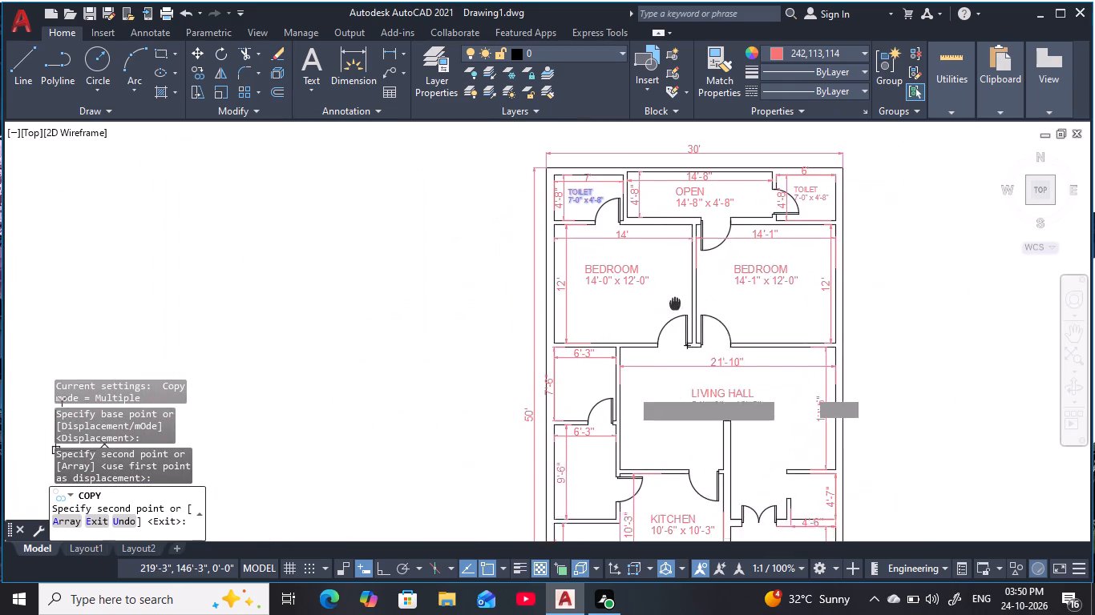
scroll(599, 379, "up", 2)
left_click(531, 369)
middle_click_drag(584, 439, 633, 260)
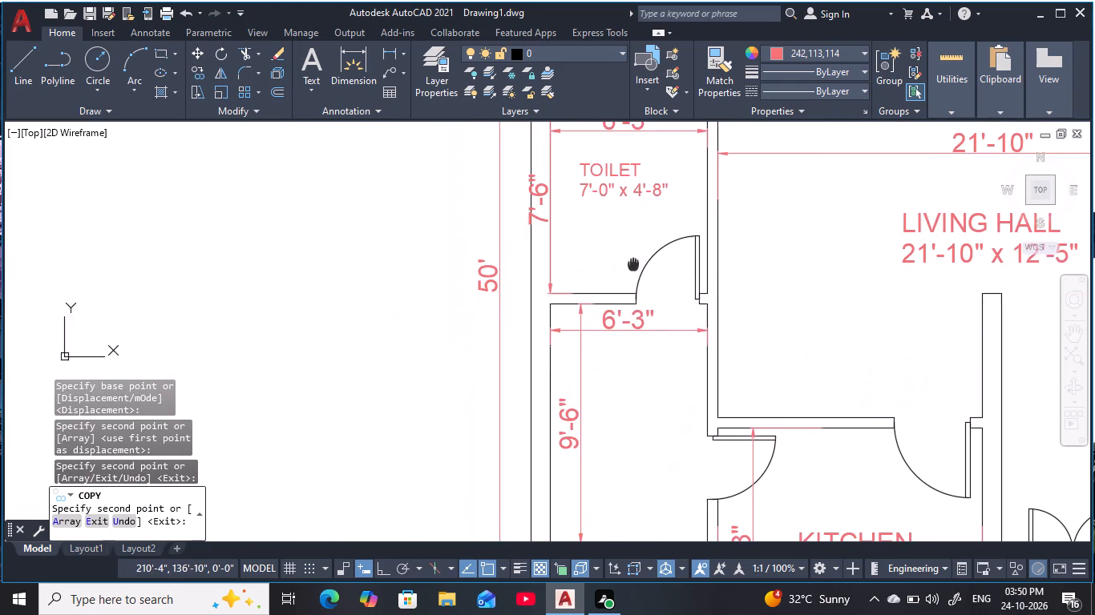
middle_click_drag(633, 260, 633, 264)
middle_click_drag(608, 401, 606, 300)
left_click(592, 340)
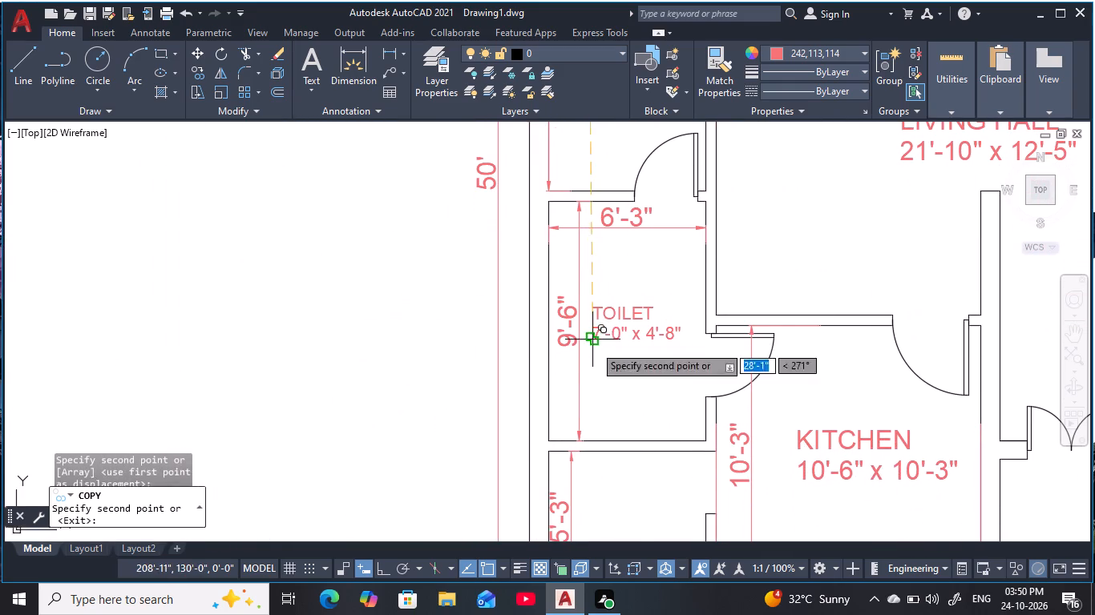
middle_click_drag(635, 453, 634, 329)
left_click(597, 391)
Place another copy of the TOILET label and size line in the 4'-6" by 4'-7" space beside the double door.
scroll(692, 397, "down", 3)
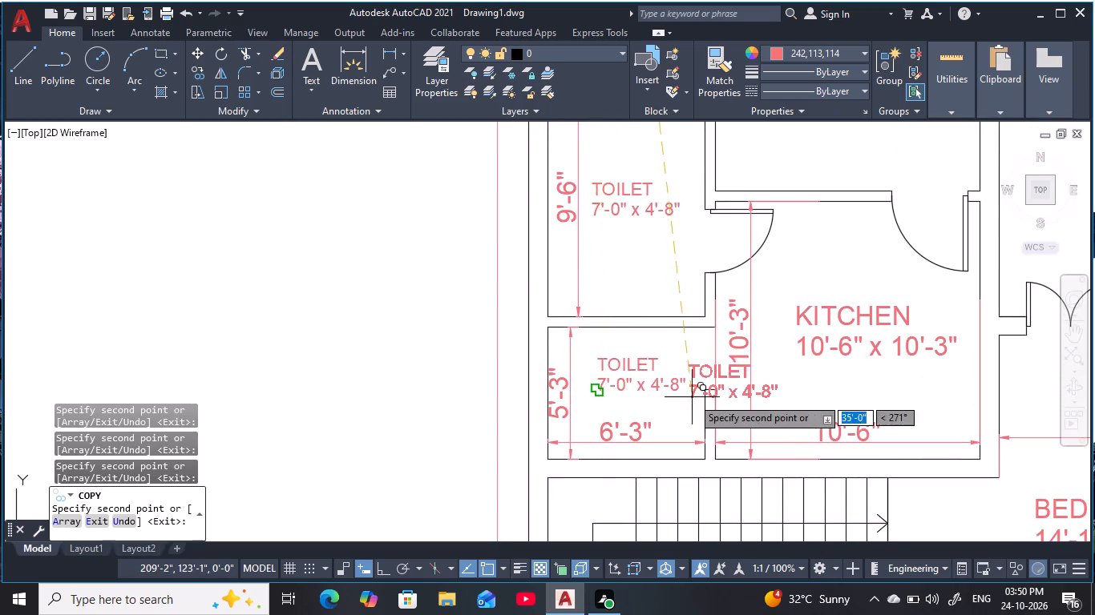
middle_click_drag(692, 397, 468, 402)
scroll(572, 375, "up", 4)
middle_click_drag(618, 372, 612, 386)
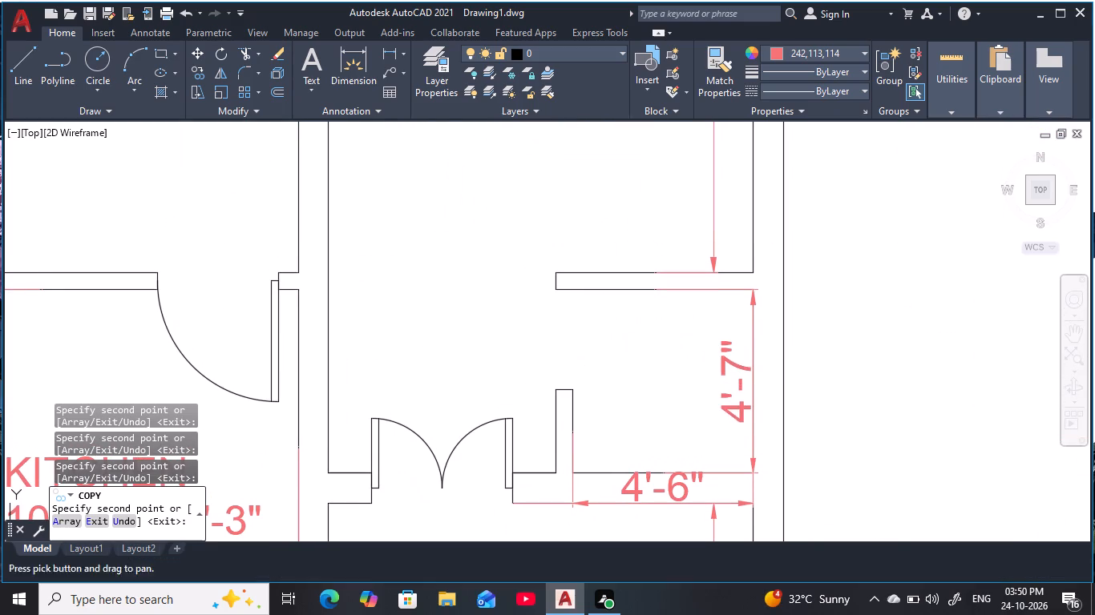
left_click(595, 403)
scroll(622, 434, "down", 1)
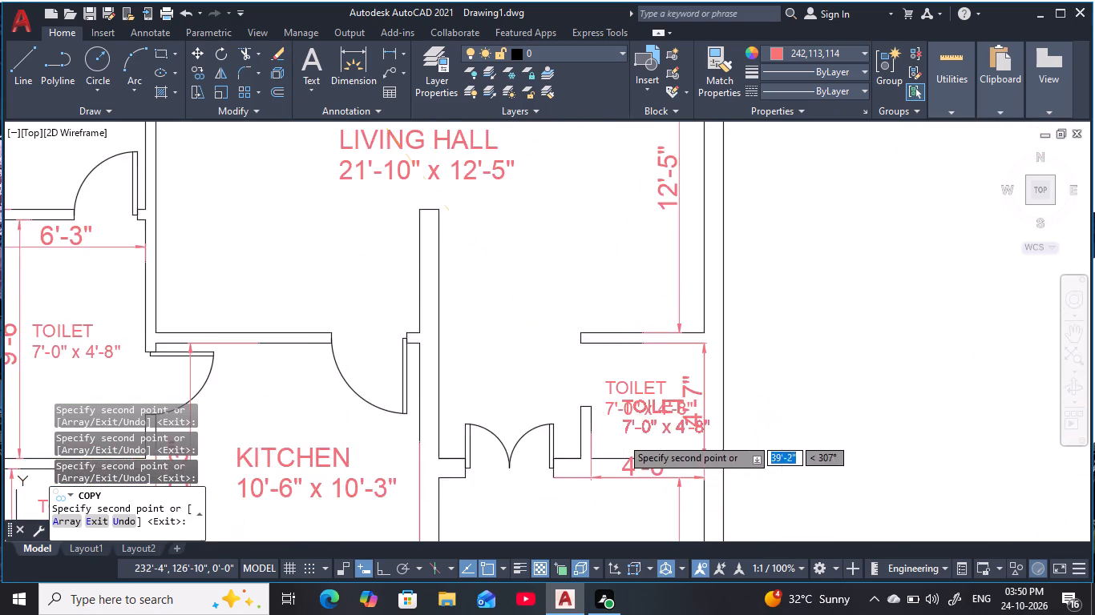
middle_click_drag(621, 438, 655, 335)
scroll(593, 433, "down", 2)
middle_click_drag(601, 419, 622, 490)
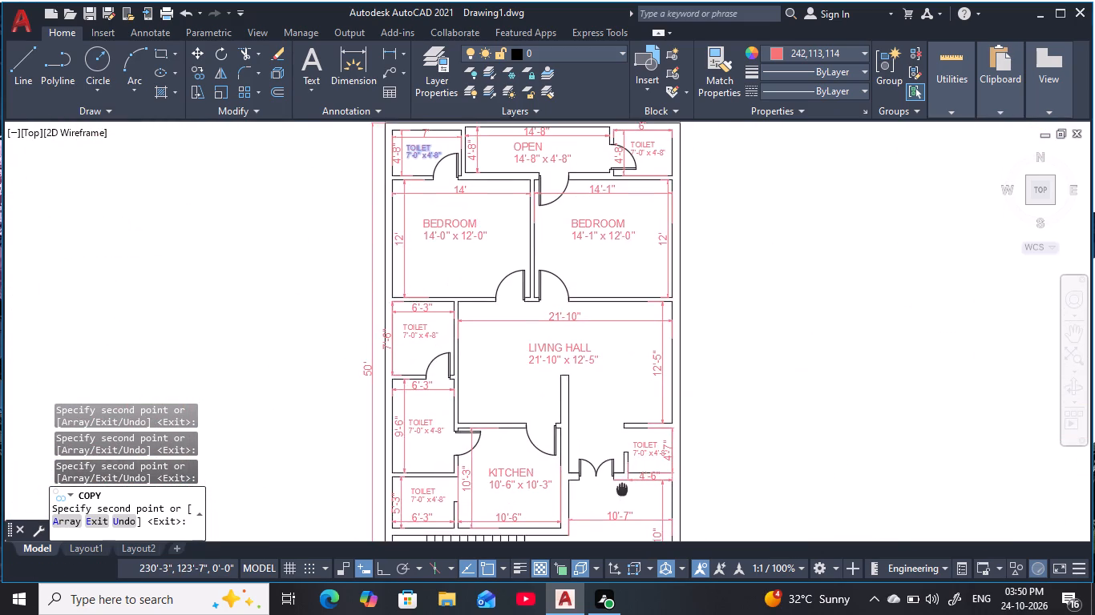
middle_click_drag(622, 490, 621, 490)
middle_click_drag(568, 336, 602, 440)
key("Escape")
key("Escape")
key("Escape")
Change the size line of the toilet above the right bedroom to 6'-0" x 4'-8".
middle_click_drag(500, 296, 511, 333)
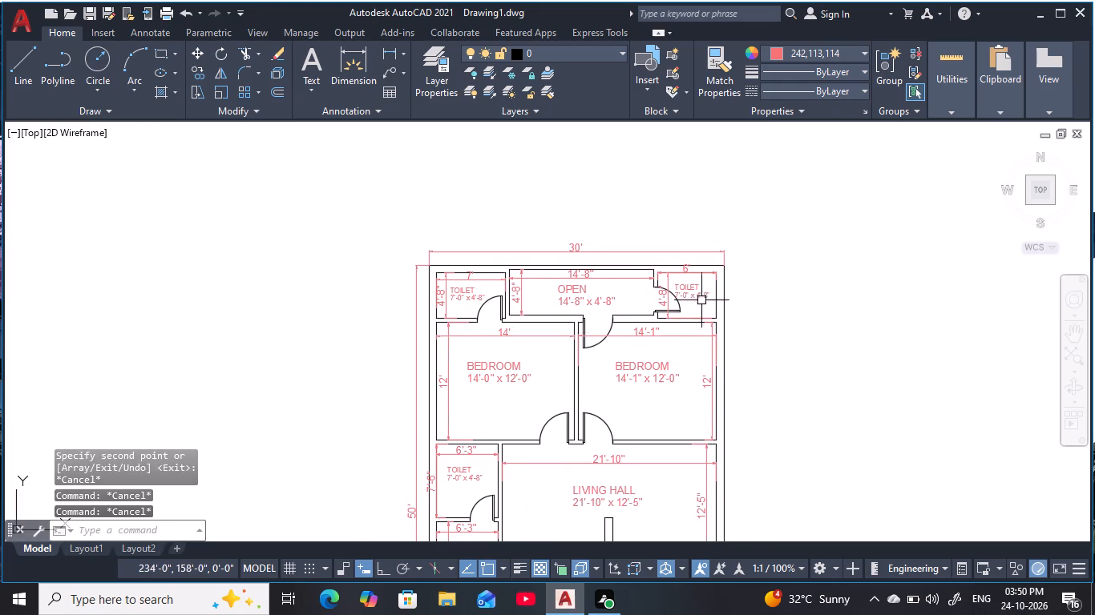
scroll(704, 295, "up", 3)
middle_click_drag(659, 284, 640, 317)
key("Escape")
key("Escape")
key("Escape")
key("Escape")
key("Escape")
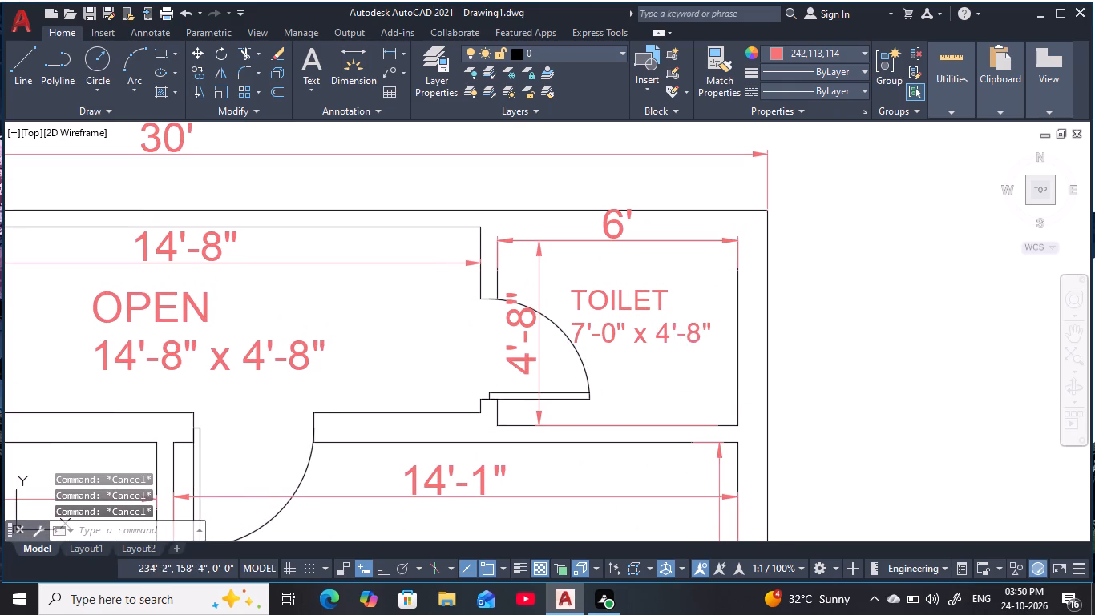
double_click(676, 344)
key("Escape")
key("Escape")
double_click(671, 336)
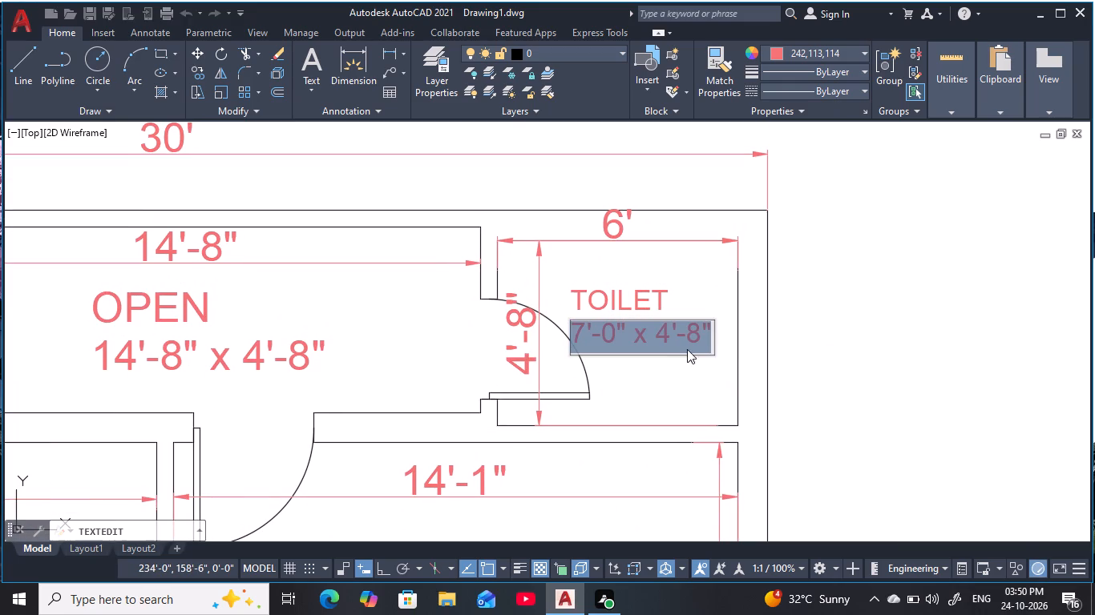
left_click(703, 339)
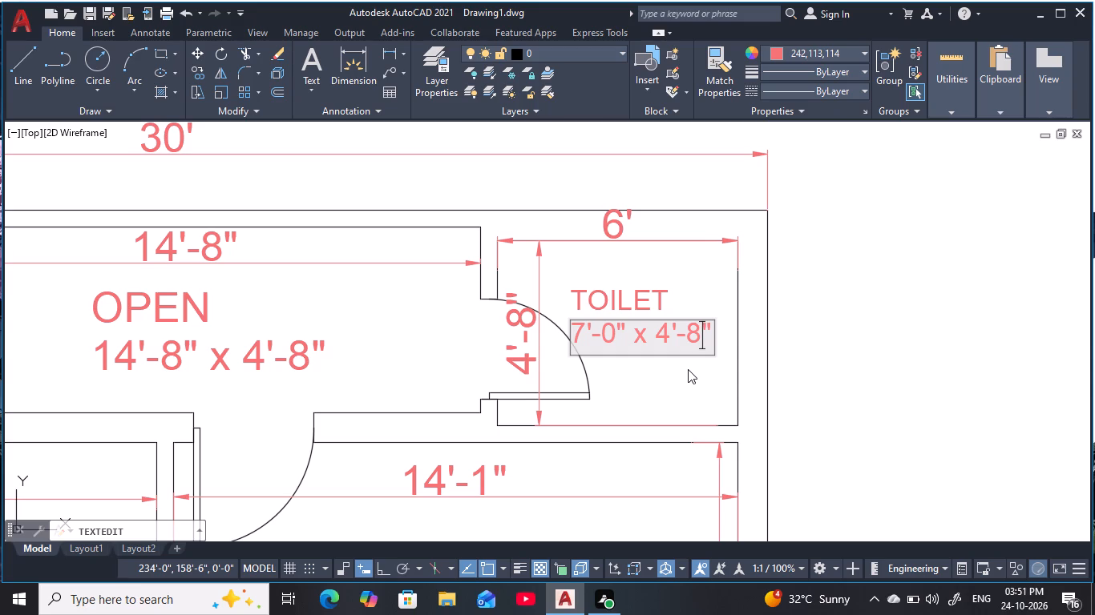
left_click(588, 333)
key("BackSpace")
key("6")
key("Return")
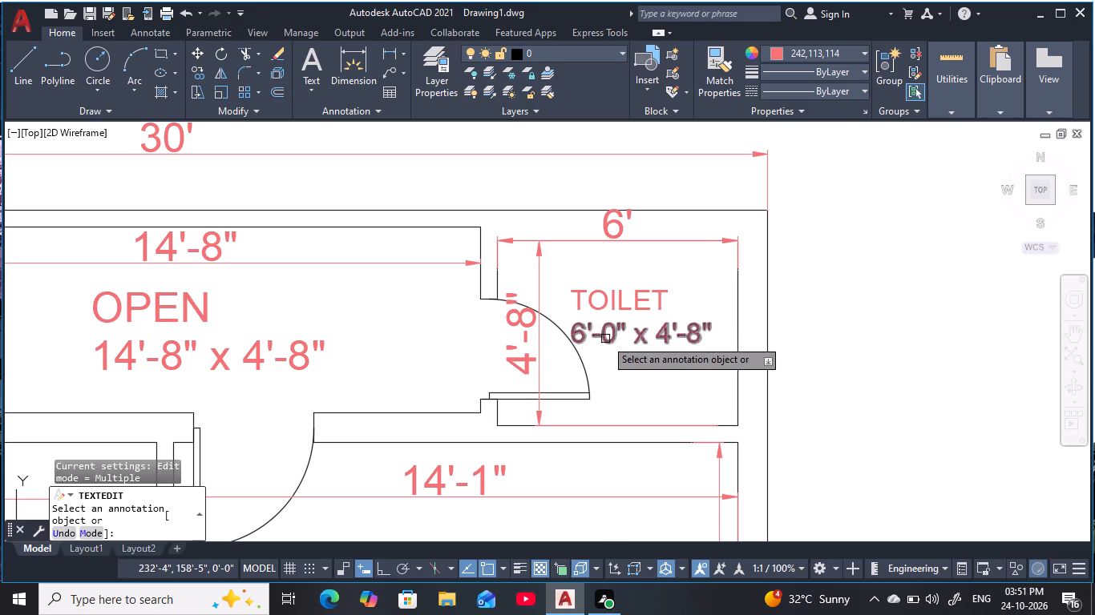
key("Escape")
key("Escape")
key("Escape")
Change the TOILET label in the 4'-6" by 4'-7" space beside the double door to POOJA.
middle_click_drag(681, 392, 703, 341)
key("Escape")
key("Escape")
middle_click_drag(657, 357, 701, 207)
scroll(701, 207, "down", 2)
middle_click_drag(713, 410, 680, 422)
key("Escape")
middle_click_drag(679, 485, 649, 281)
middle_click_drag(622, 433, 657, 229)
scroll(665, 399, "down", 1)
middle_click(664, 403)
scroll(693, 347, "up", 4)
middle_click(600, 369)
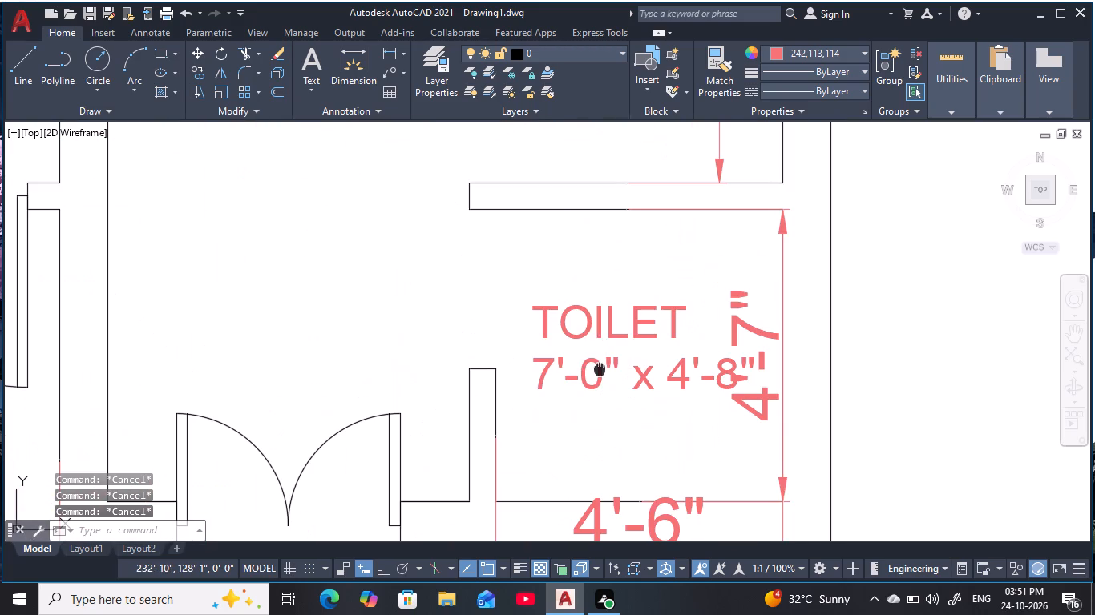
key("Escape")
double_click(625, 325)
key("Escape")
key("Escape")
left_click(663, 324)
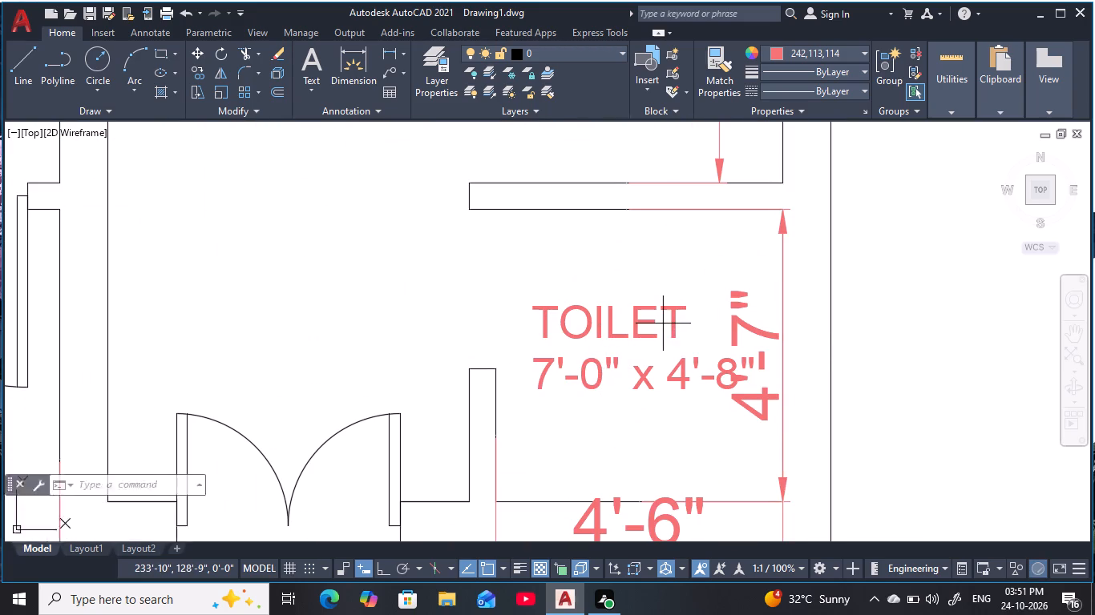
key("Escape")
key("Escape")
double_click(669, 315)
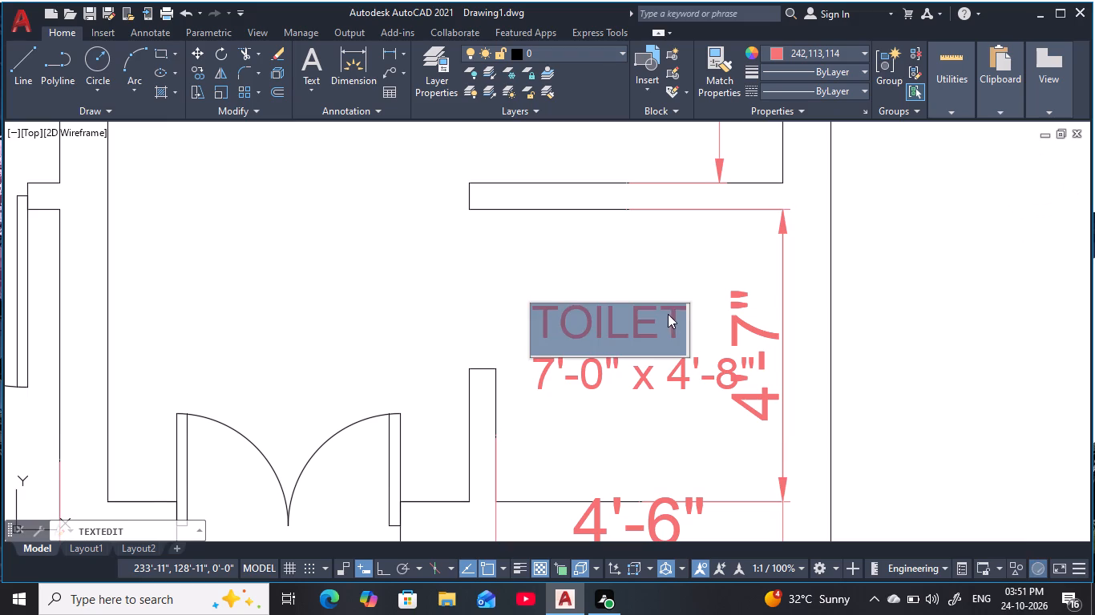
key("BackSpace")
type("pooja")
key("BackSpace")
key("BackSpace")
key("BackSpace")
key("BackSpace")
key("BackSpace")
key("BackSpace")
key("BackSpace")
key("BackSpace")
key("BackSpace")
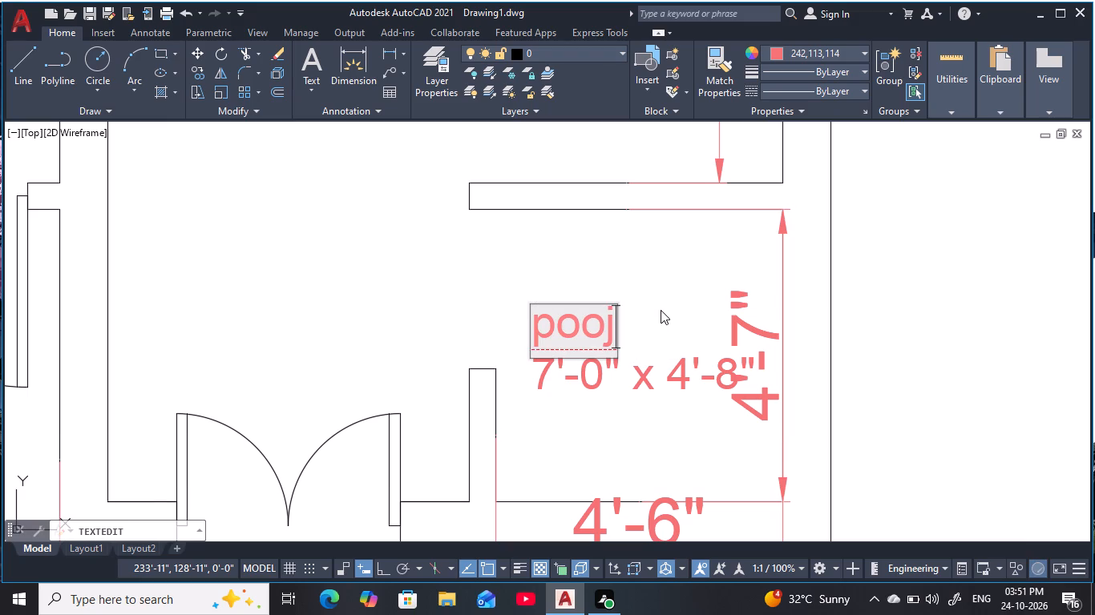
key("space")
type("POO")
type("JA")
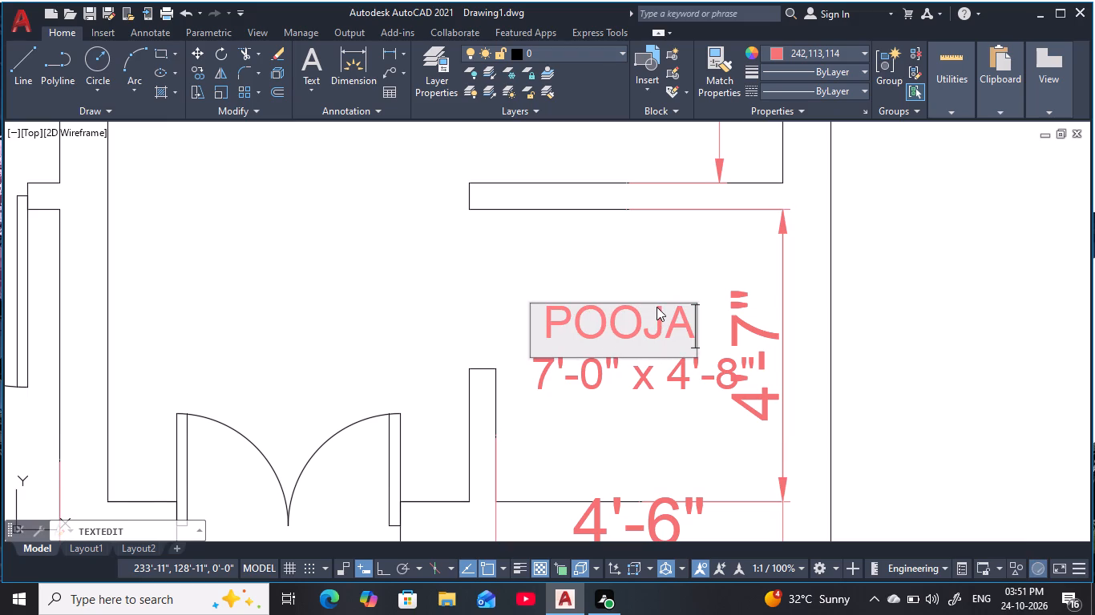
key("Return")
key("Escape")
key("Escape")
key("Escape")
Change the size line beneath POOJA to 4'-6" x 4'-7".
double_click(718, 378)
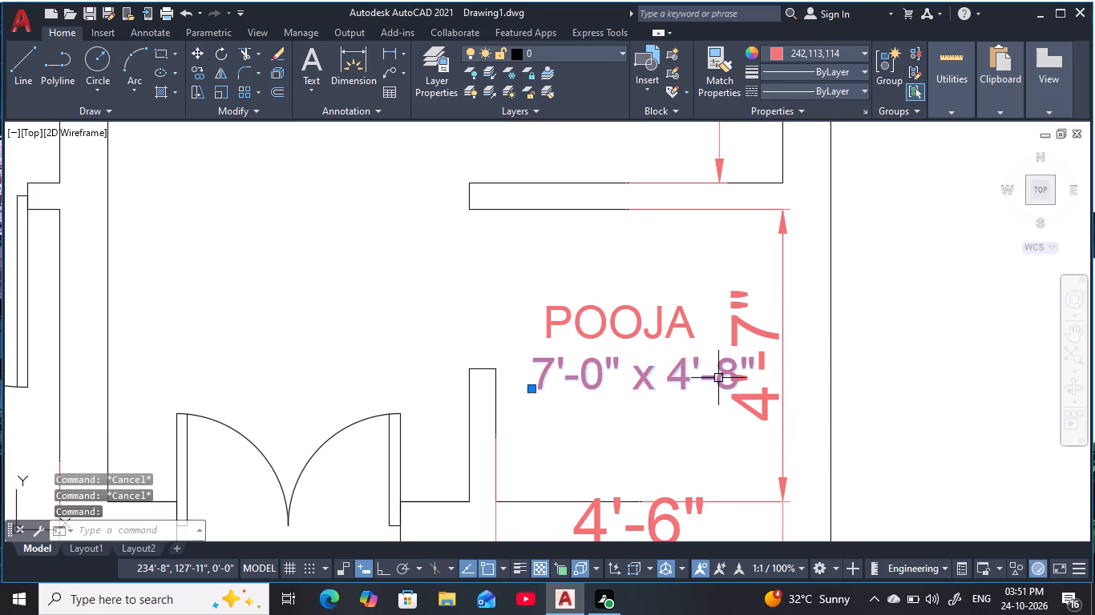
left_click(737, 379)
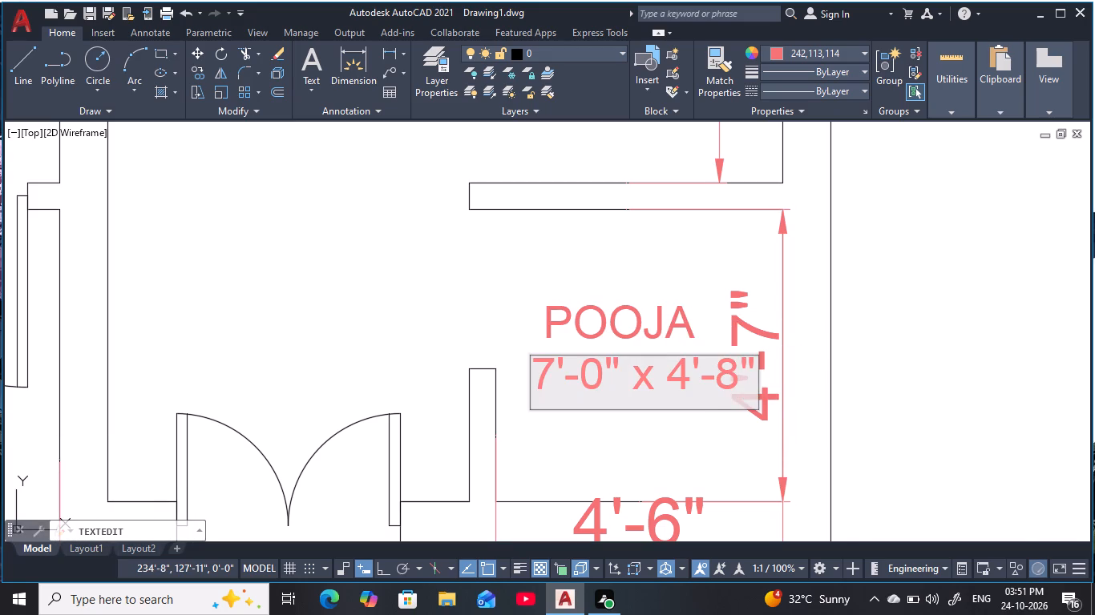
key("BackSpace")
key("7")
left_click(601, 382)
key("BackSpace")
key("6")
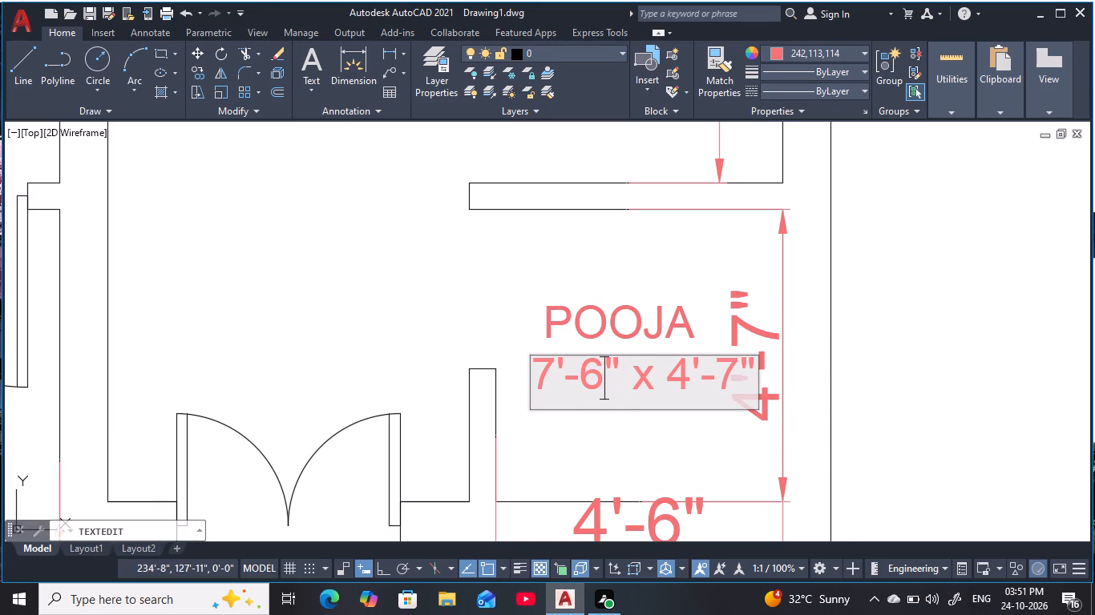
left_click(558, 374)
key("BackSpace")
key("4")
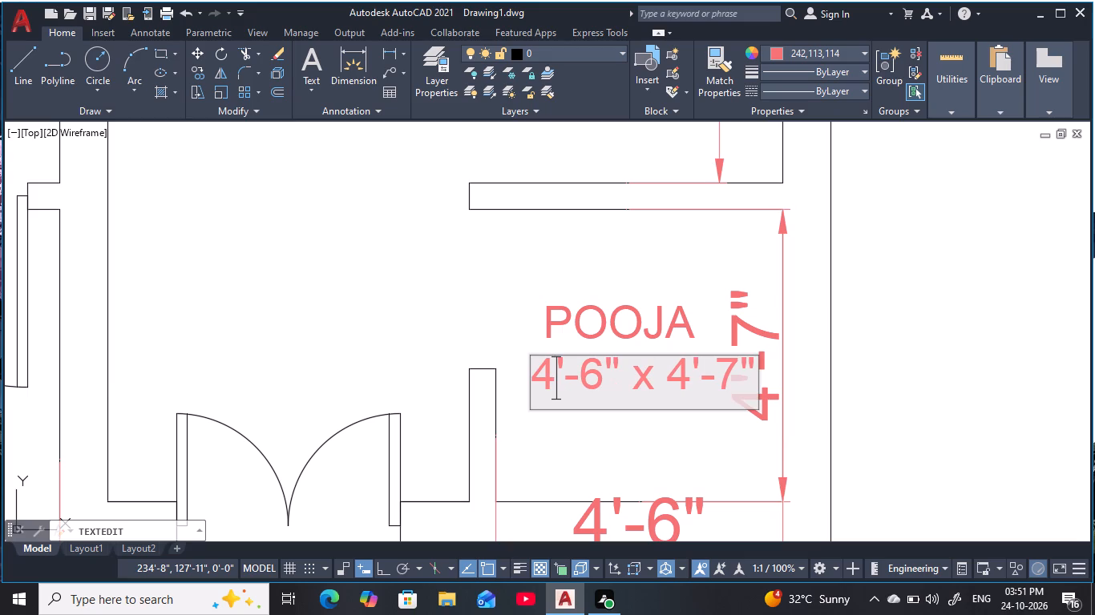
key("Return")
scroll(580, 381, "down", 1)
middle_click_drag(591, 386, 530, 366)
key("Escape")
key("Escape")
scroll(609, 474, "down", 1)
middle_click_drag(609, 474, 612, 463)
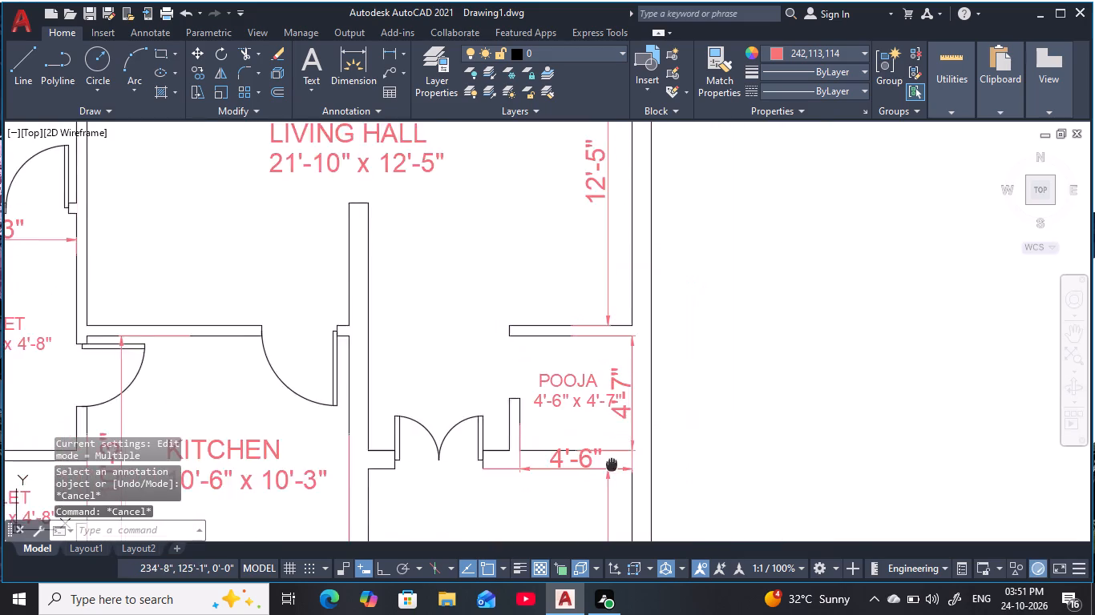
Change the TOILET label in the 6'-3" by 5'-3" room beside the kitchen to STORE.
middle_click_drag(612, 463, 616, 295)
scroll(617, 292, "down", 2)
scroll(496, 328, "up", 2)
middle_click_drag(494, 327, 639, 403)
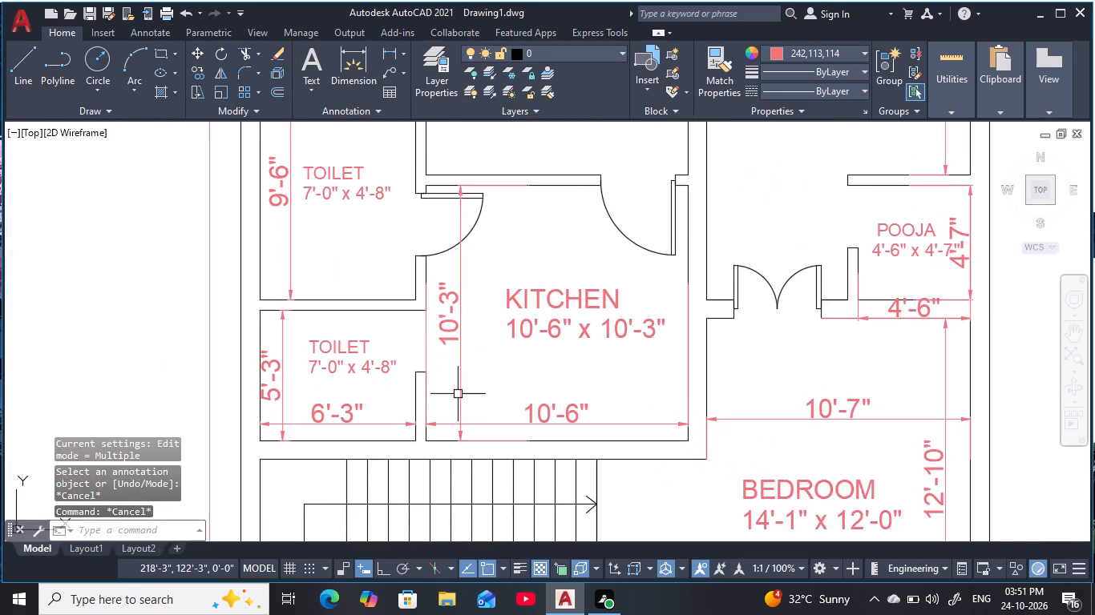
scroll(317, 391, "up", 1)
middle_click_drag(322, 392, 394, 394)
key("Escape")
key("Escape")
double_click(446, 329)
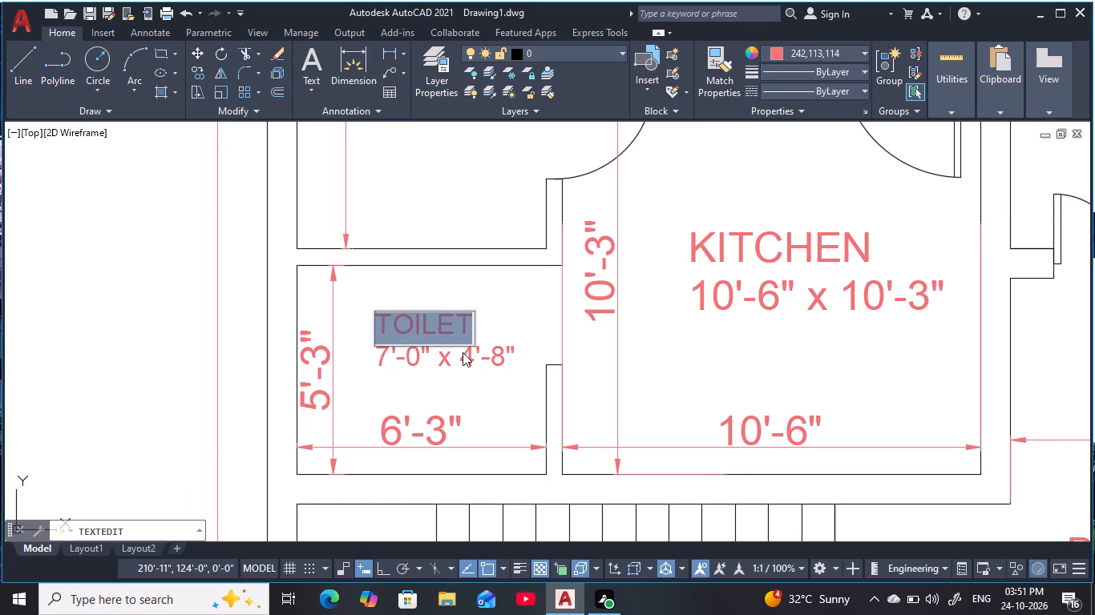
key("BackSpace")
type("STORE")
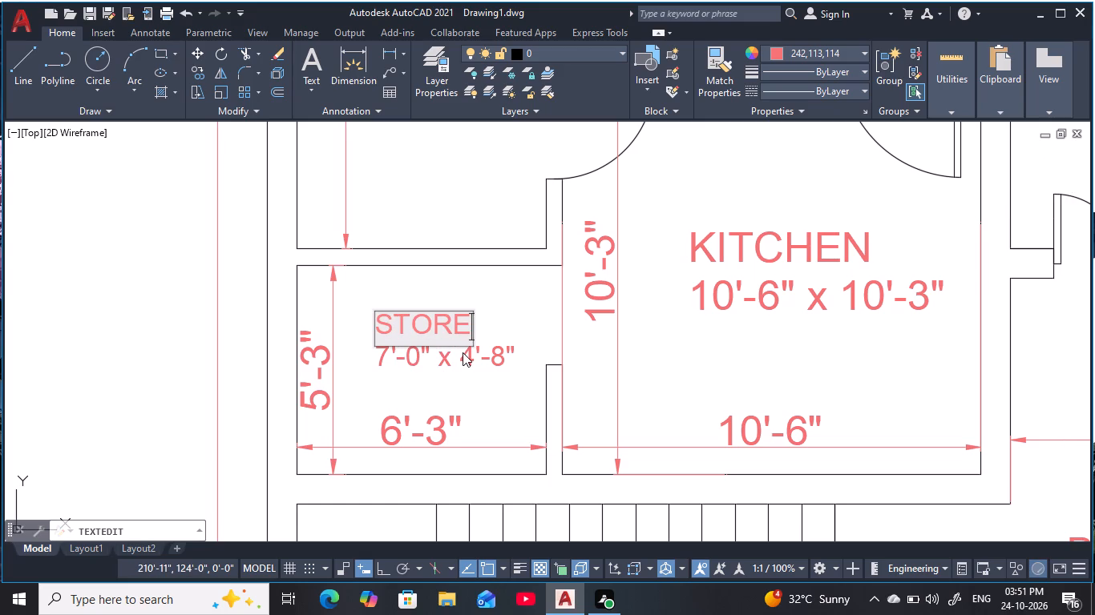
key("Return")
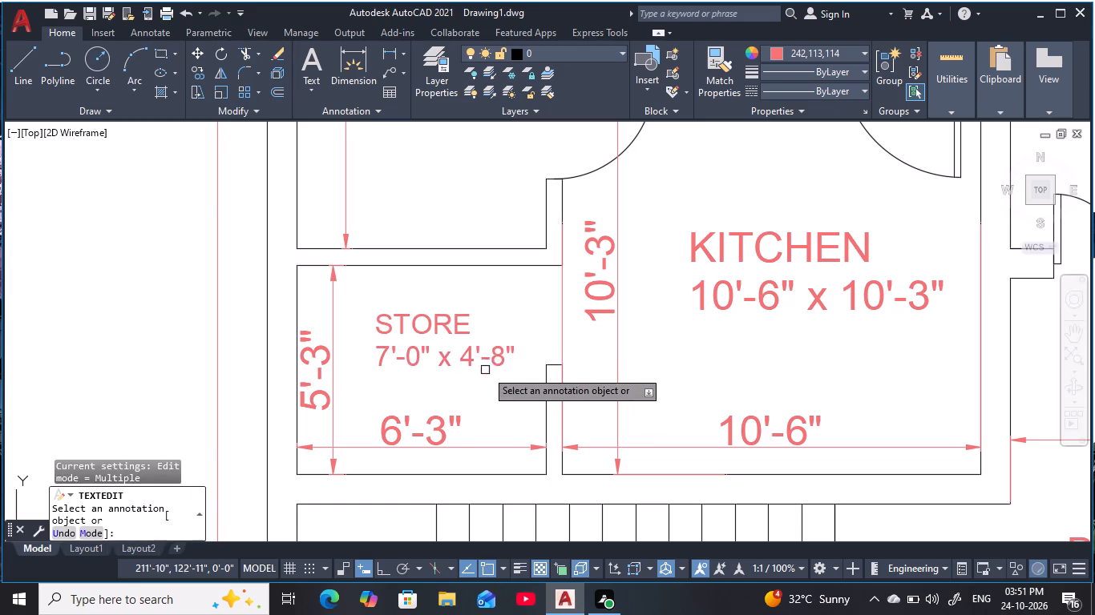
key("Escape")
key("Escape")
Change the size line beneath STORE to 6'-3" x 5'-3".
left_click(495, 364)
double_click(495, 364)
left_click(503, 359)
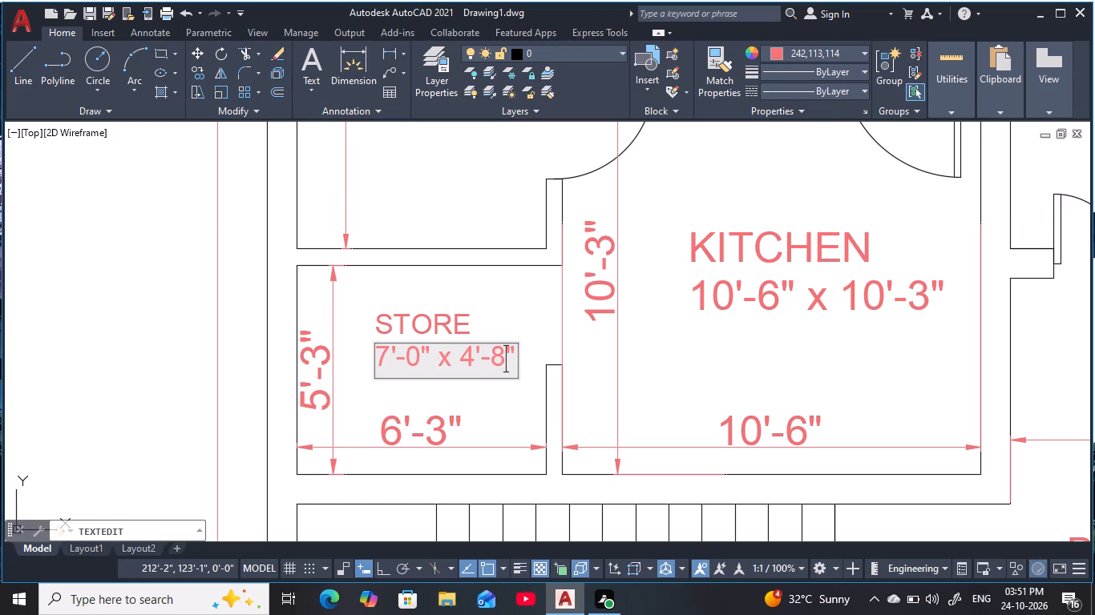
key("BackSpace")
key("3")
left_click(472, 368)
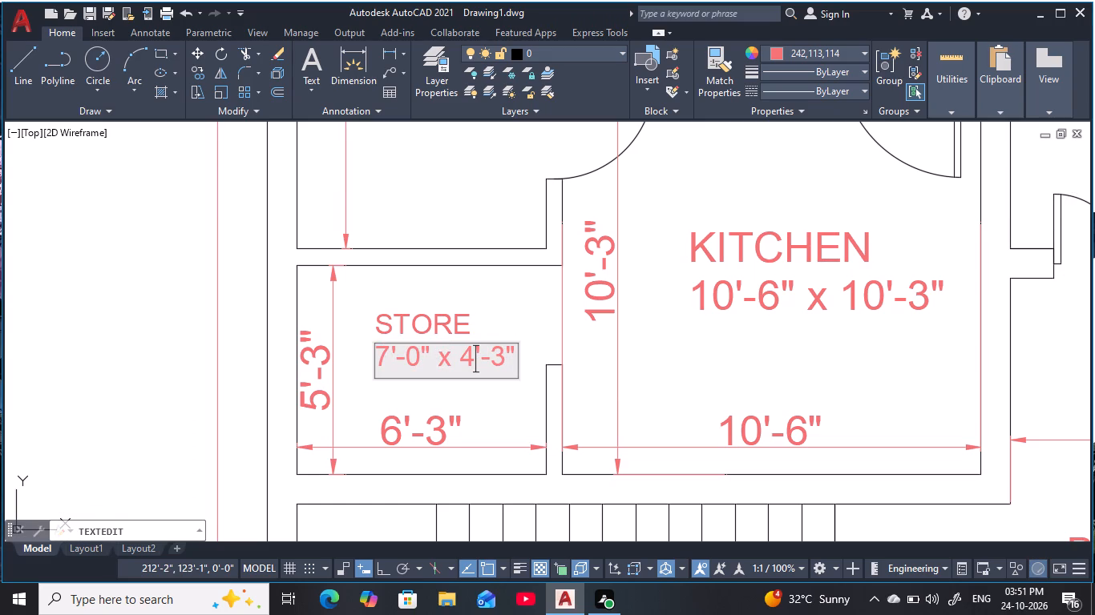
key("BackSpace")
key("5")
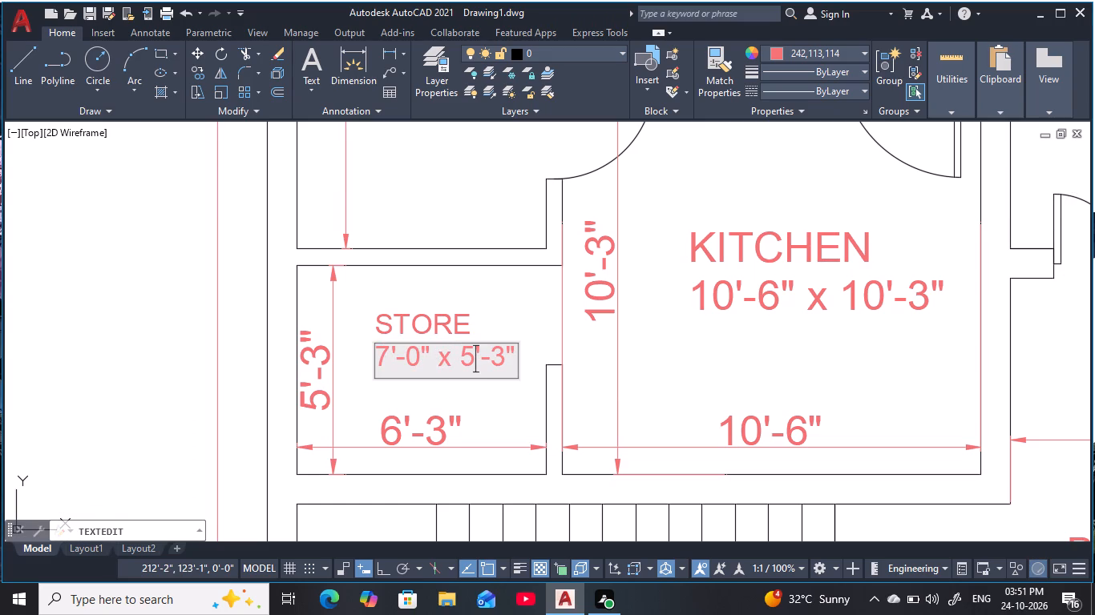
left_click(420, 359)
key("BackSpace")
key("3")
left_click(395, 367)
left_click(390, 368)
key("BackSpace")
key("6")
key("Return")
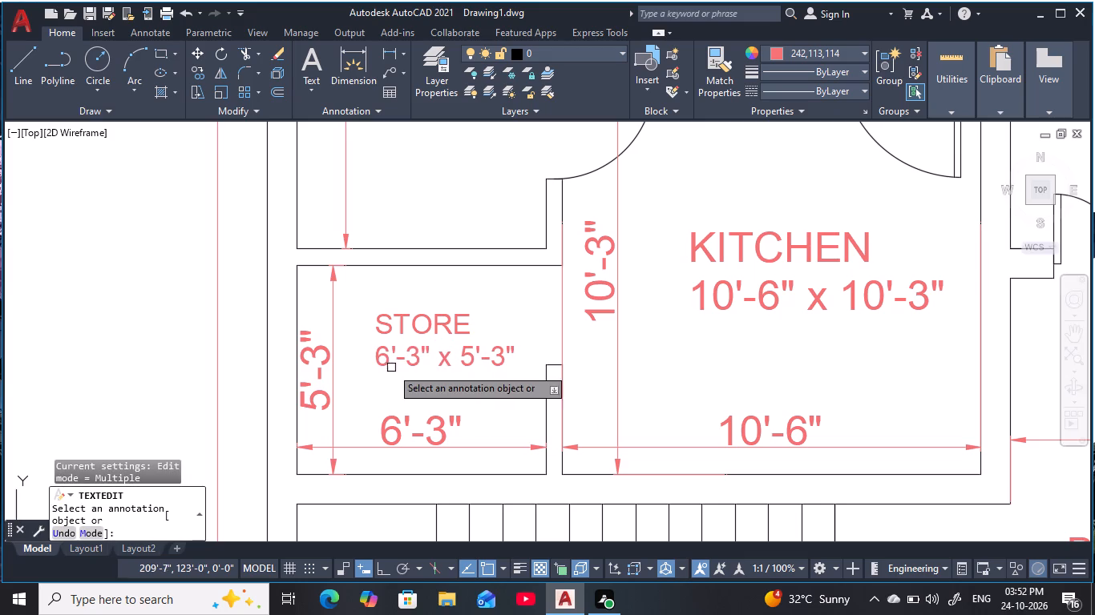
key("Escape")
key("Escape")
Change the TOILET label in the 6'-3" by 9'-6" room above the store to WASH.
scroll(467, 410, "down", 1)
middle_click_drag(471, 409, 443, 418)
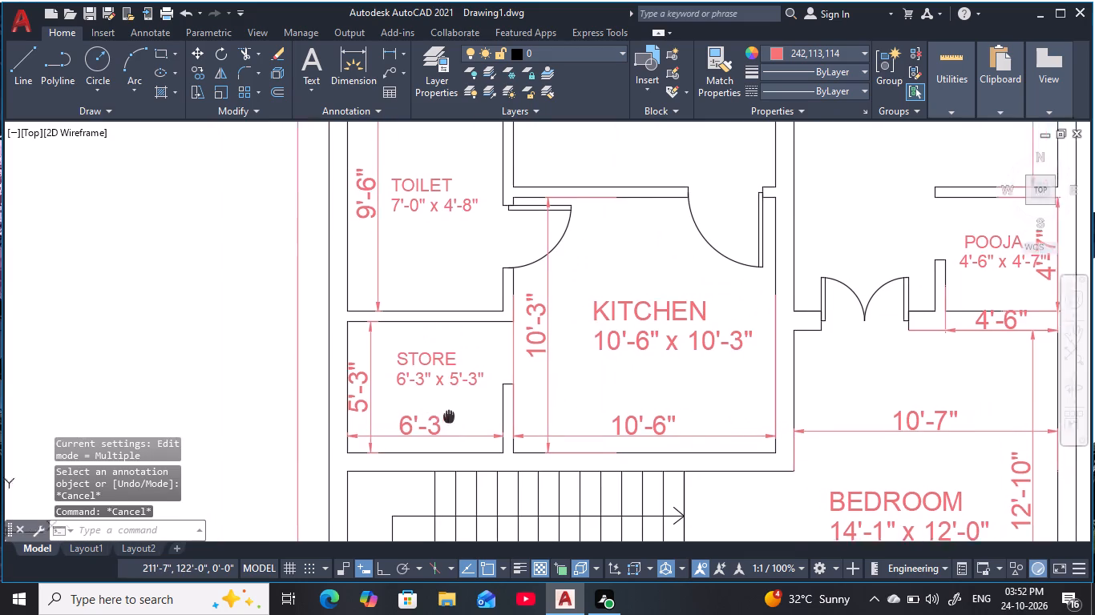
middle_click_drag(443, 418, 363, 425)
scroll(470, 412, "down", 1)
middle_click_drag(481, 414, 434, 440)
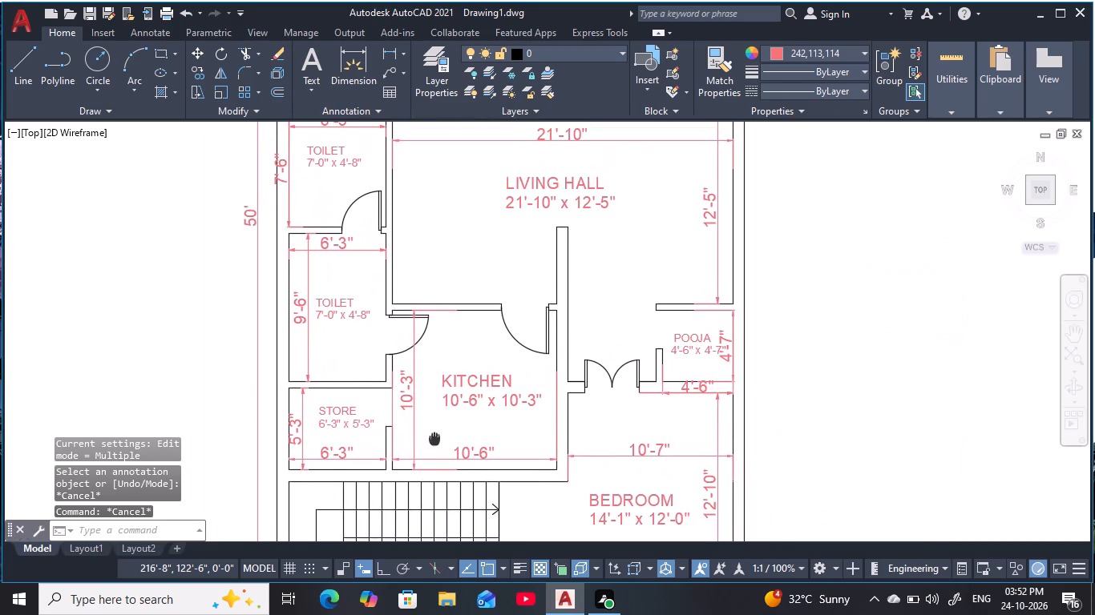
middle_click_drag(434, 440, 438, 451)
middle_click_drag(353, 364, 386, 411)
scroll(367, 396, "up", 2)
middle_click_drag(366, 392, 411, 388)
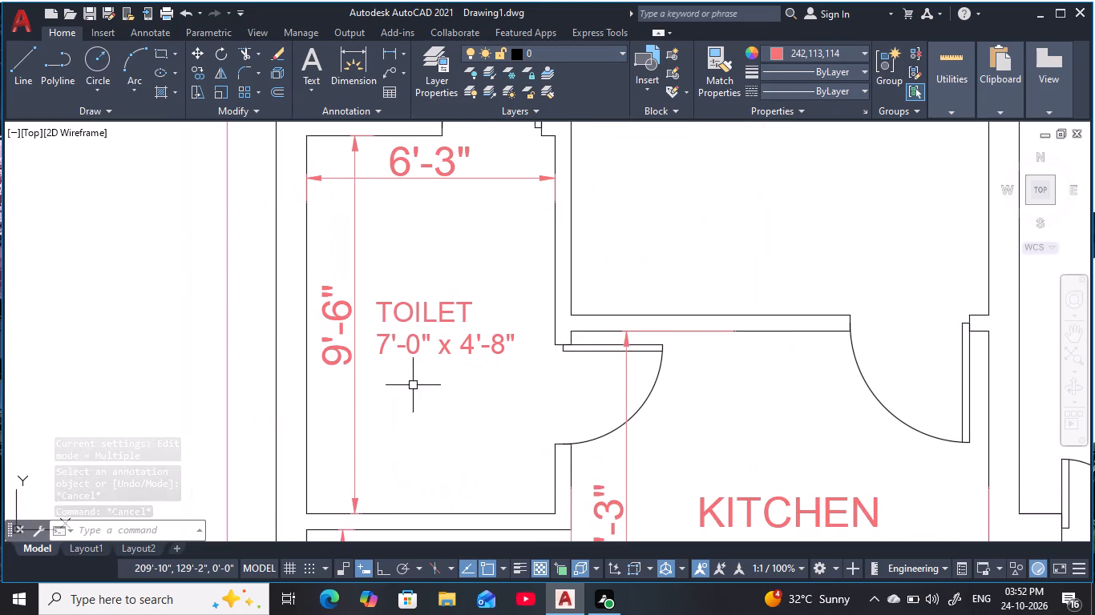
key("Escape")
key("Escape")
double_click(432, 317)
key("BackSpace")
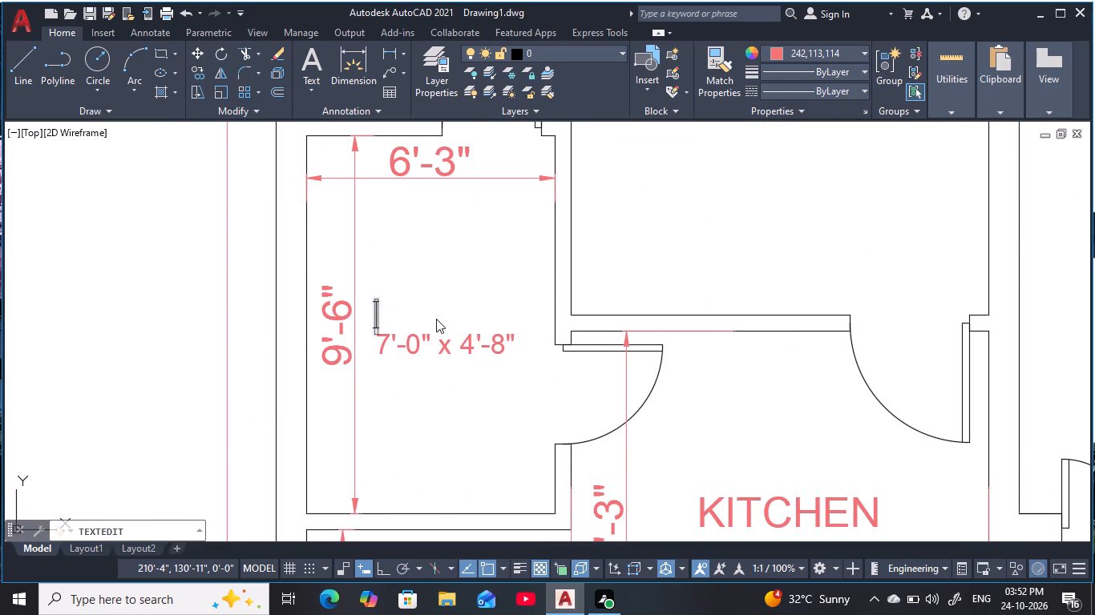
type("WWASH")
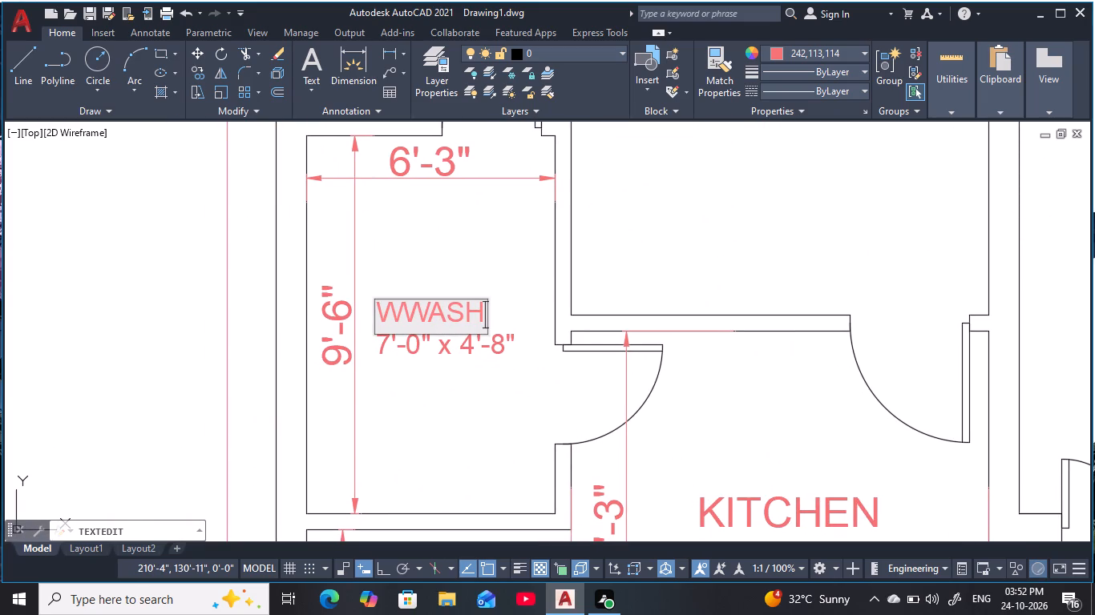
key("BackSpace")
key("BackSpace")
key("BackSpace")
key("BackSpace")
key("BackSpace")
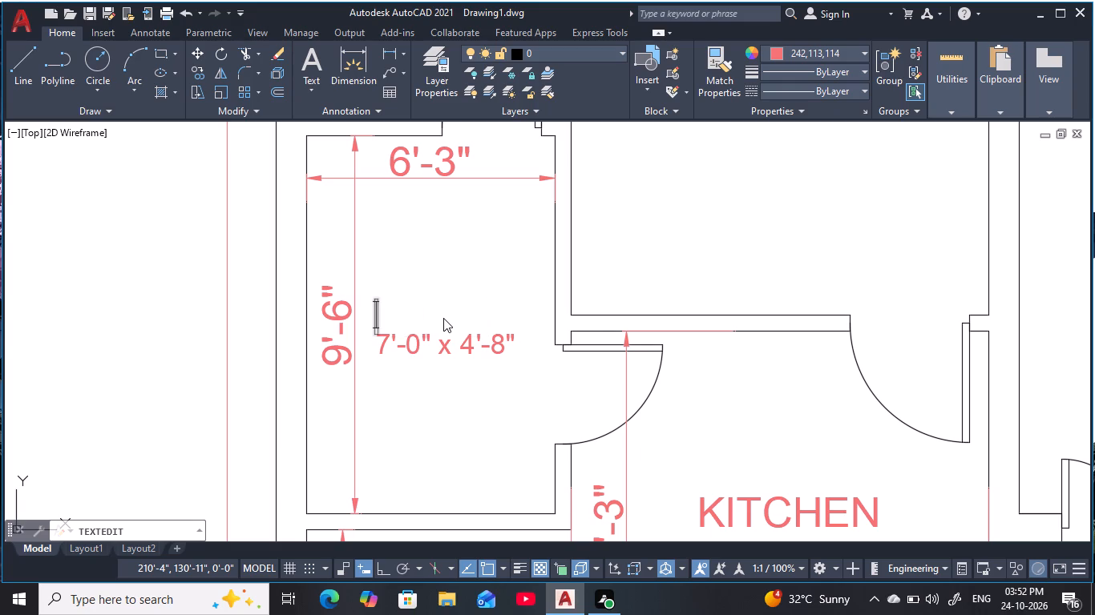
type("WAS")
key("h")
key("space")
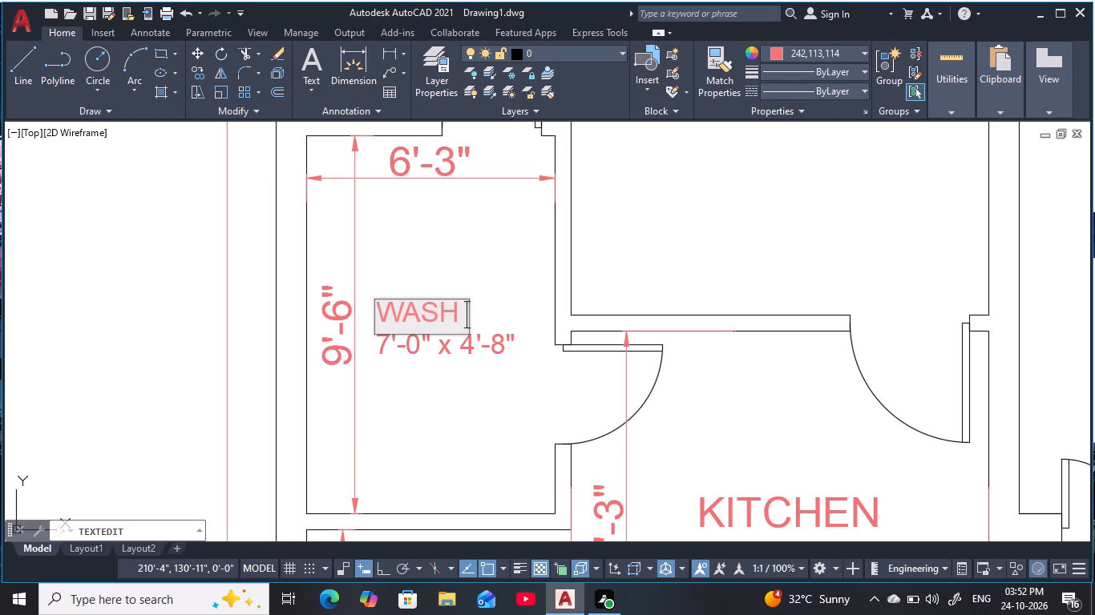
key("Return")
Change the size line beneath WASH to 6'-3" x 9'-6".
double_click(498, 352)
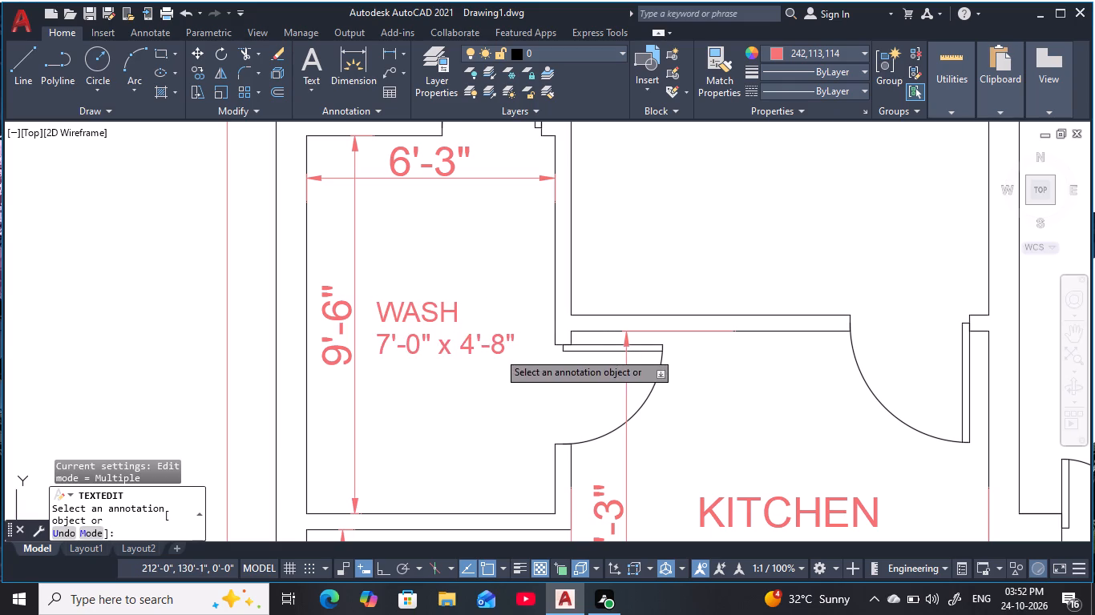
left_click(503, 350)
left_click(504, 353)
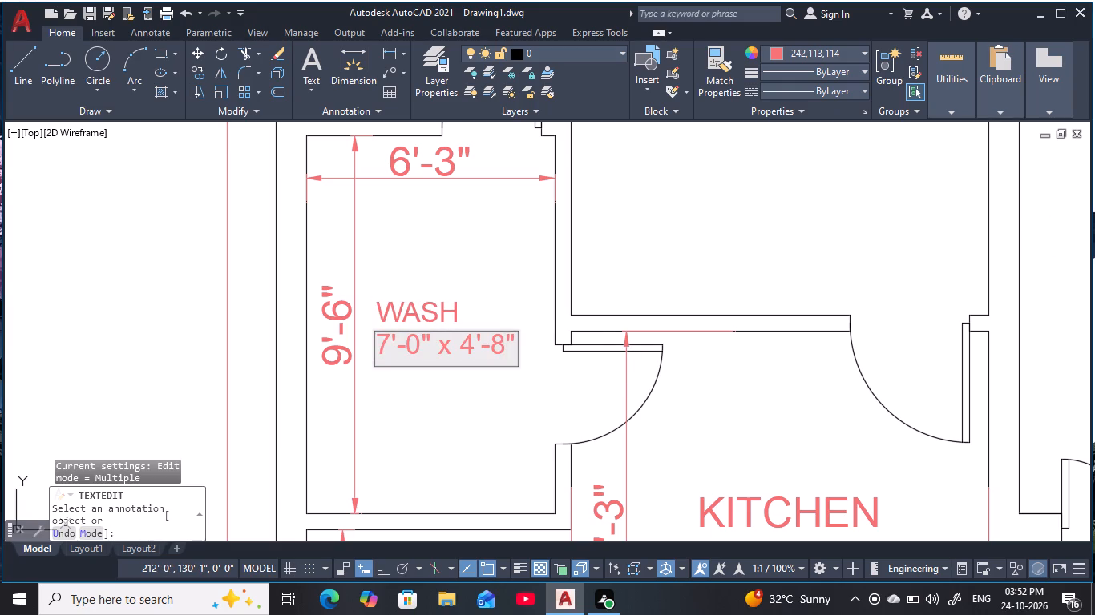
key("BackSpace")
key("6")
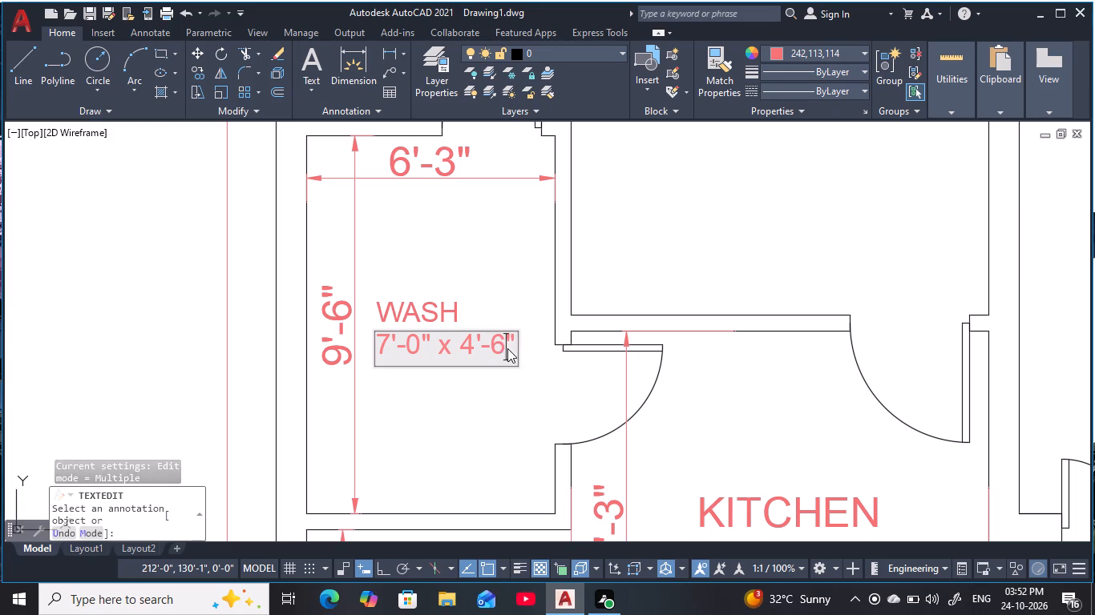
left_click(474, 342)
key("Home")
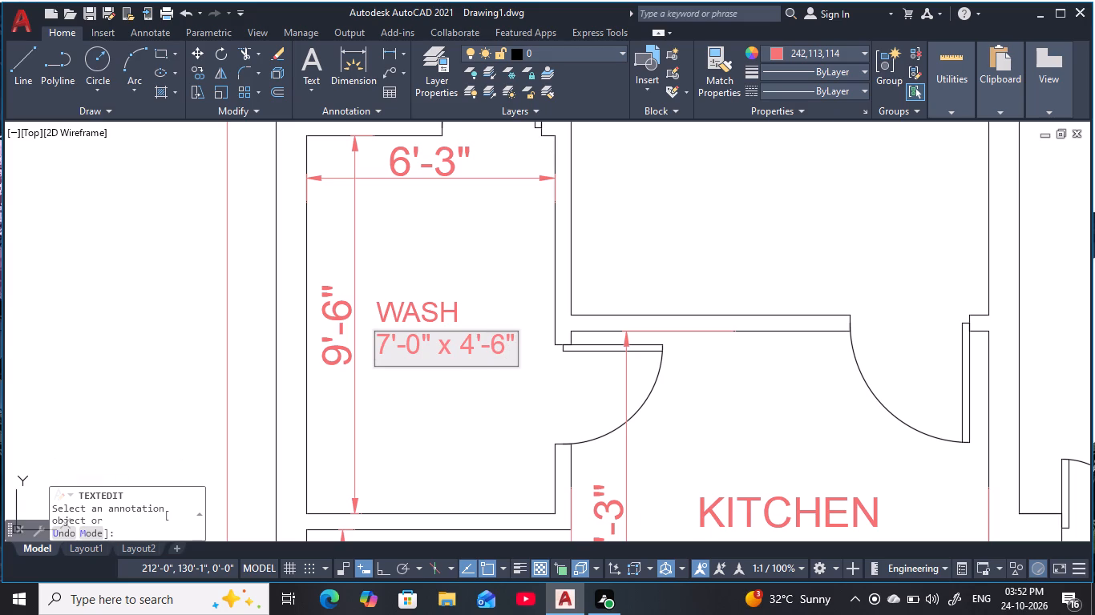
key("Right")
key("Right")
key("Right")
key("Right")
key("Right")
key("Right")
key("Right")
key("Right")
key("Right")
key("BackSpace")
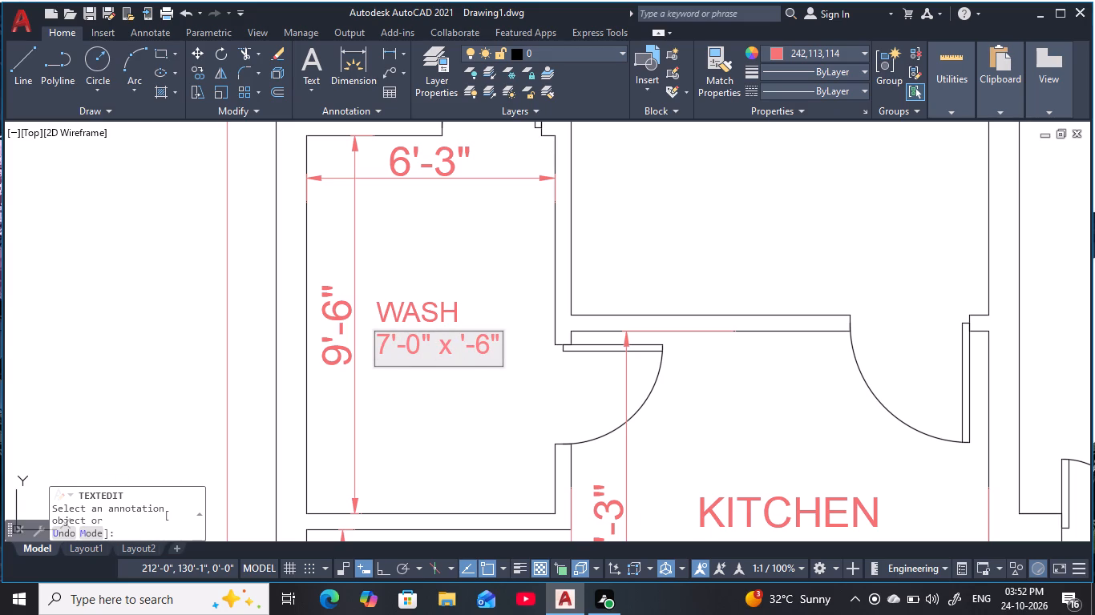
key("9")
left_click(421, 349)
key("BackSpace")
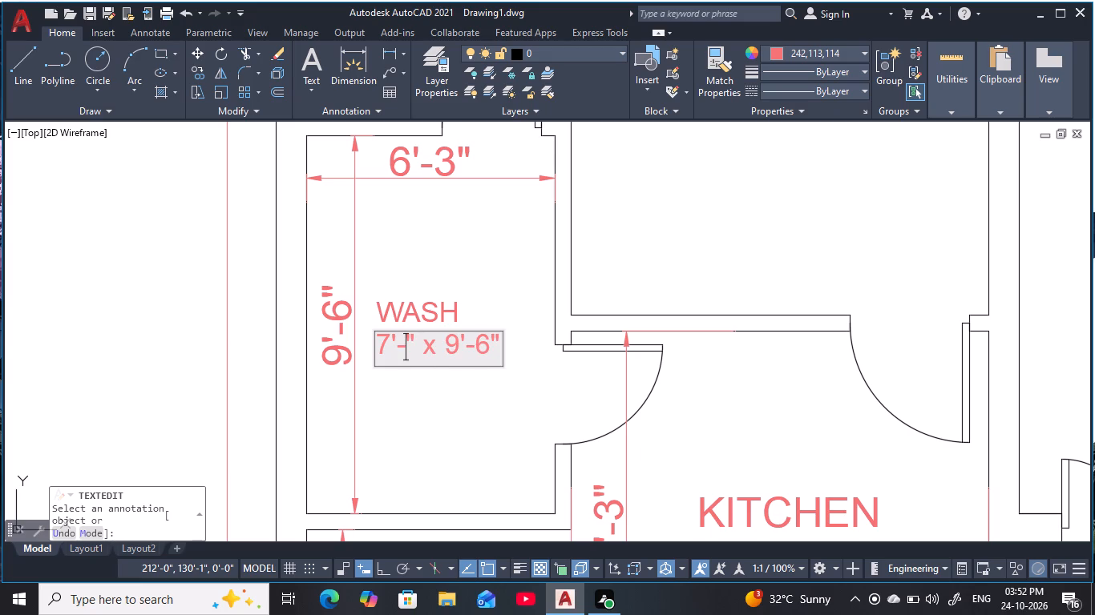
key("3")
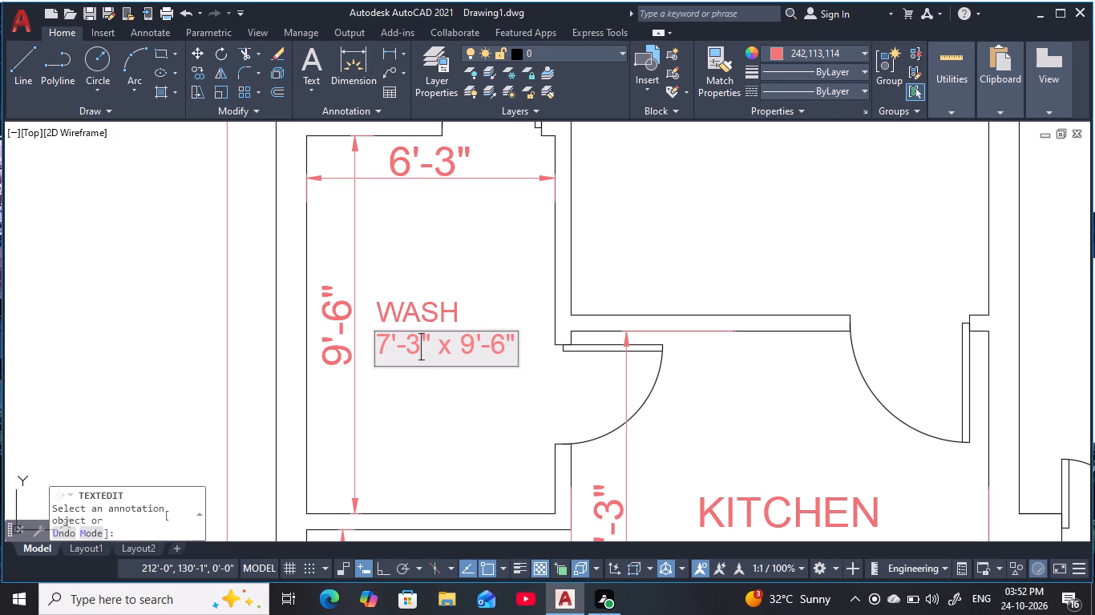
left_click(387, 348)
key("BackSpace")
key("6")
key("Return")
key("Escape")
key("Escape")
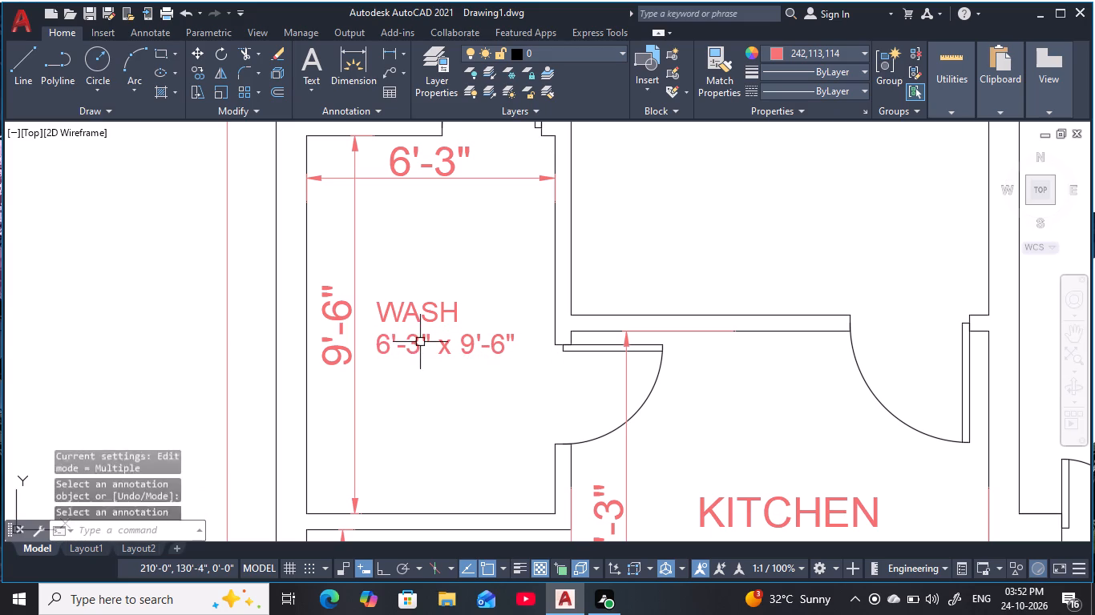
key("Escape")
key("Escape")
Change the size line beneath TOILET in the room above WASH to 6'-3" x 7'-6".
scroll(462, 299, "down", 2)
middle_click_drag(462, 301, 488, 408)
scroll(474, 295, "up", 2)
middle_click_drag(469, 315, 466, 413)
key("Escape")
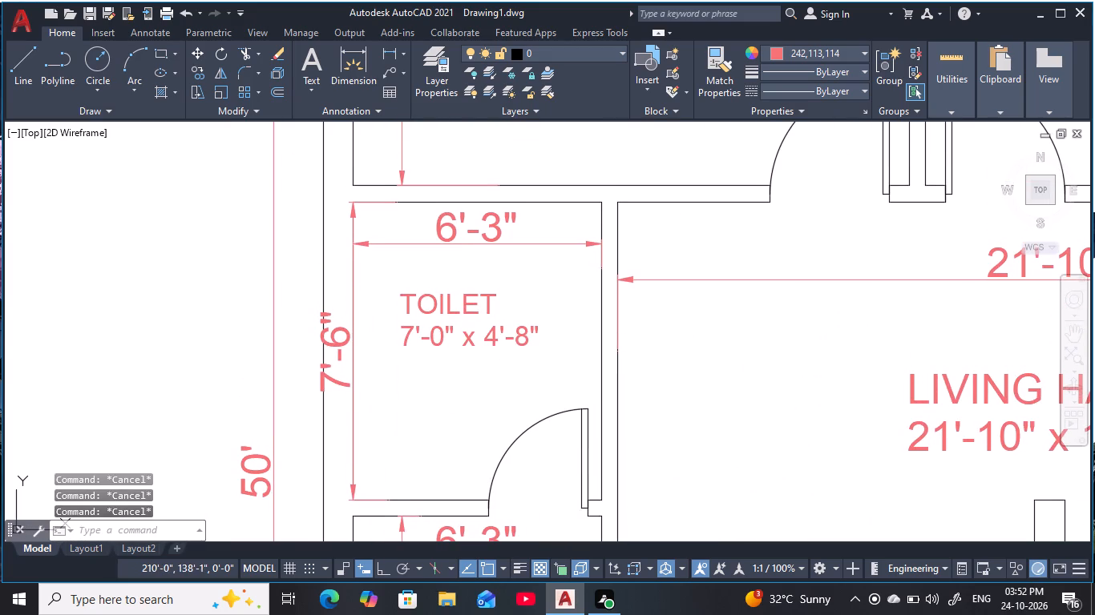
key("Escape")
key("Escape")
key("Escape")
scroll(515, 344, "down", 1)
middle_click_drag(515, 348, 505, 363)
key("Escape")
key("Escape")
key("Escape")
key("Escape")
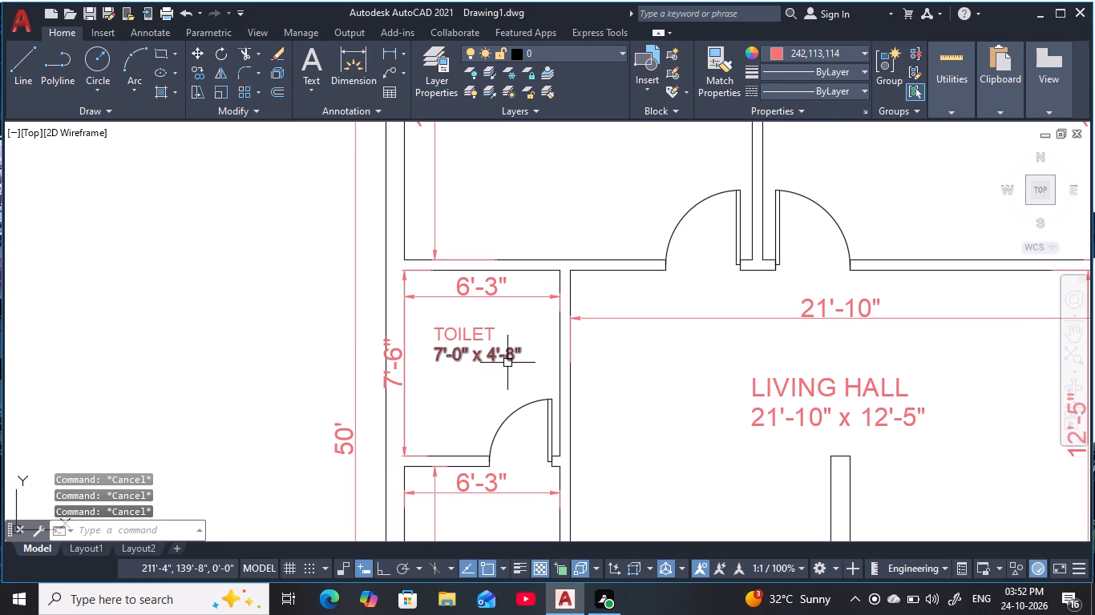
key("Escape")
key("Escape")
left_click(508, 351)
double_click(512, 356)
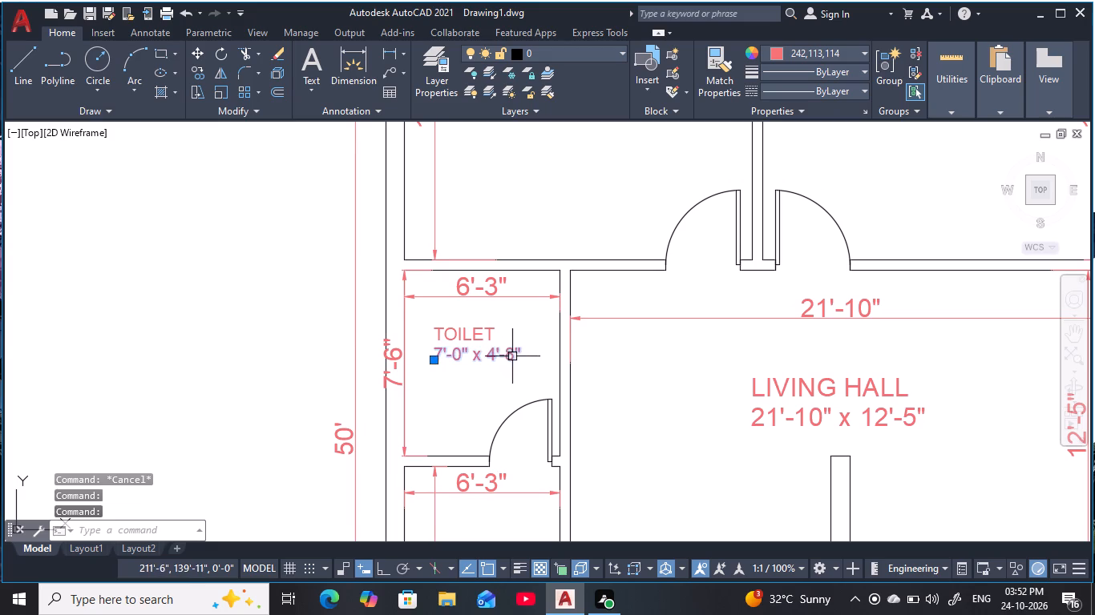
left_click(516, 360)
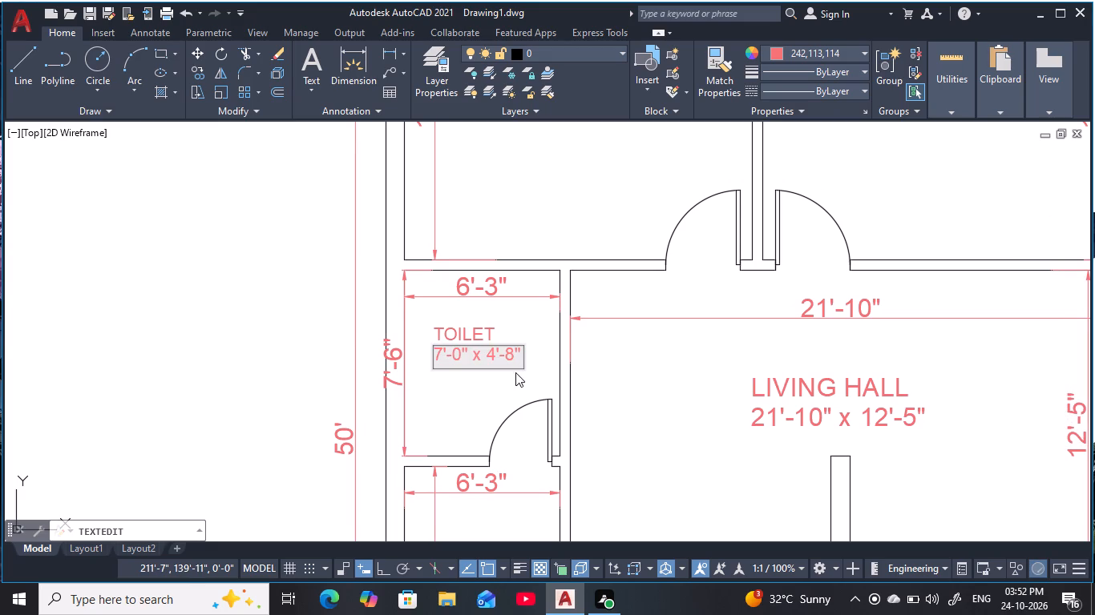
key("BackSpace")
key("6")
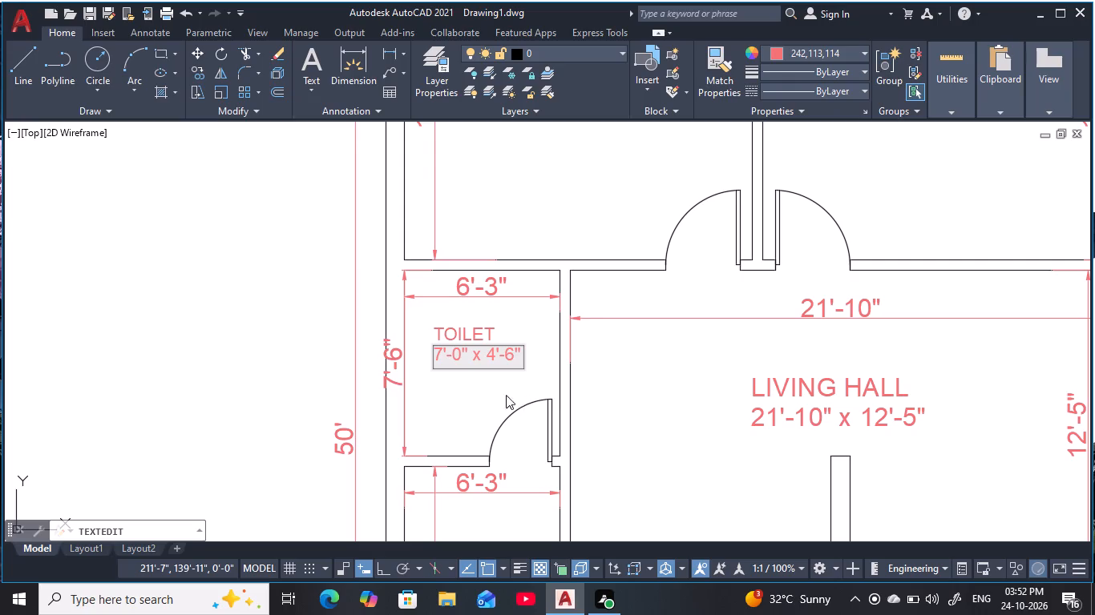
left_click(494, 360)
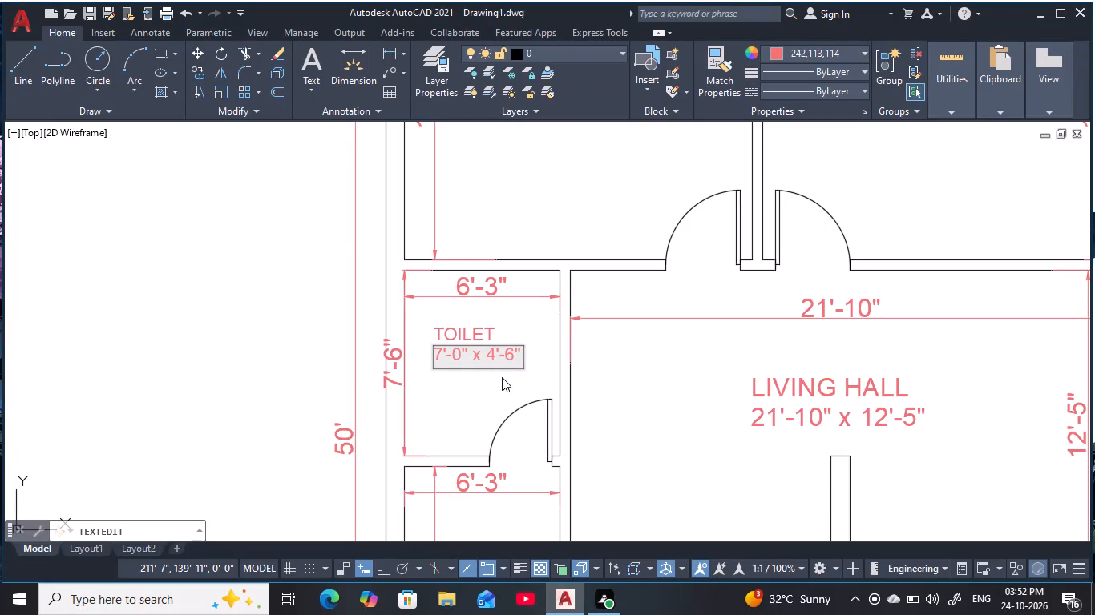
key("BackSpace")
key("7")
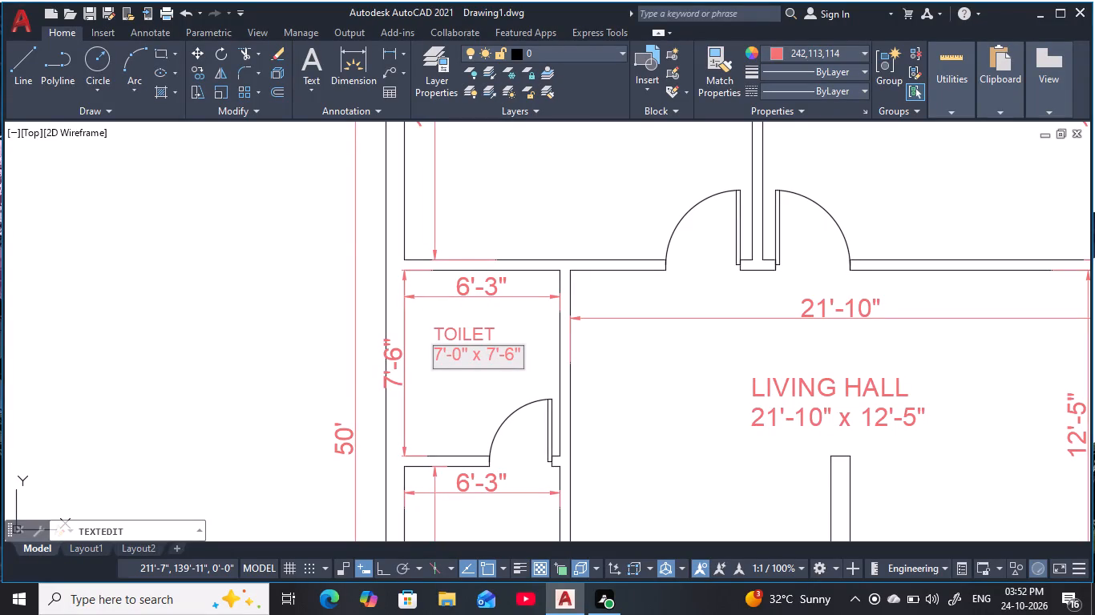
left_click(460, 357)
key("BackSpace")
key("3")
left_click(442, 357)
key("BackSpace")
key("6")
key("Return")
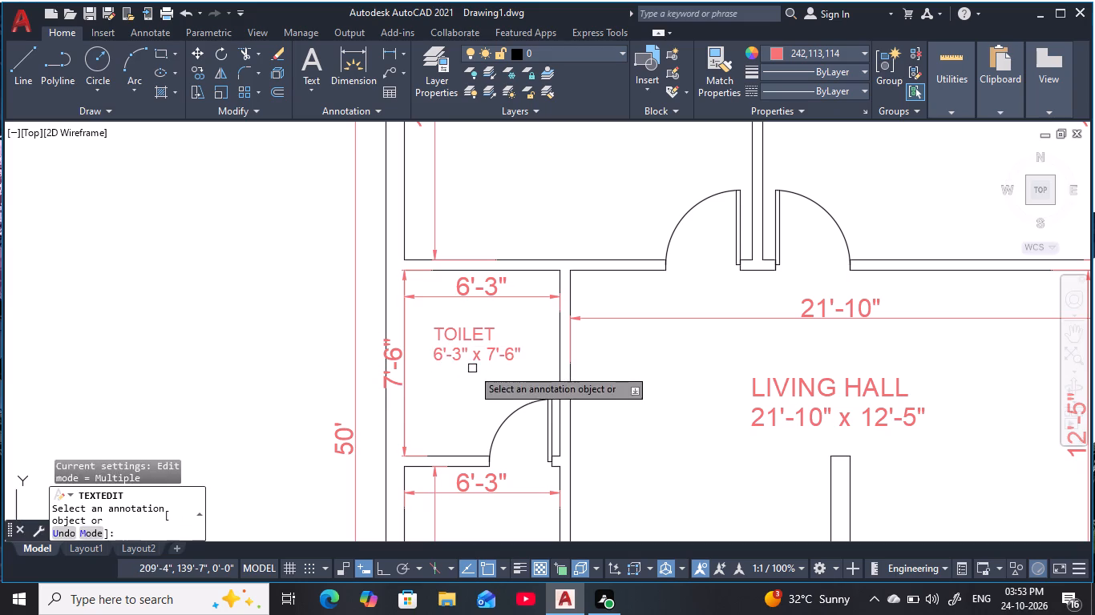
key("Escape")
key("Escape")
key("Escape")
Change the BEDROOM label in the space beside the staircase to PORCH.
scroll(482, 364, "down", 1)
middle_click_drag(483, 364, 390, 381)
middle_click_drag(652, 470, 648, 280)
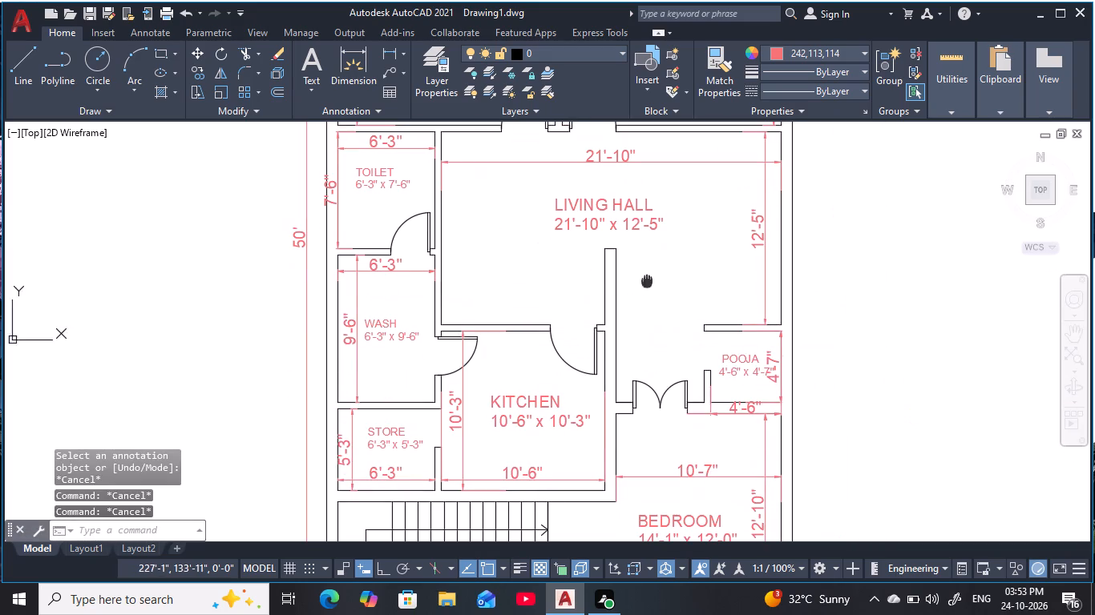
middle_click_drag(705, 488, 634, 336)
scroll(651, 417, "up", 1)
middle_click_drag(649, 416, 666, 444)
key("Escape")
key("Escape")
double_click(639, 374)
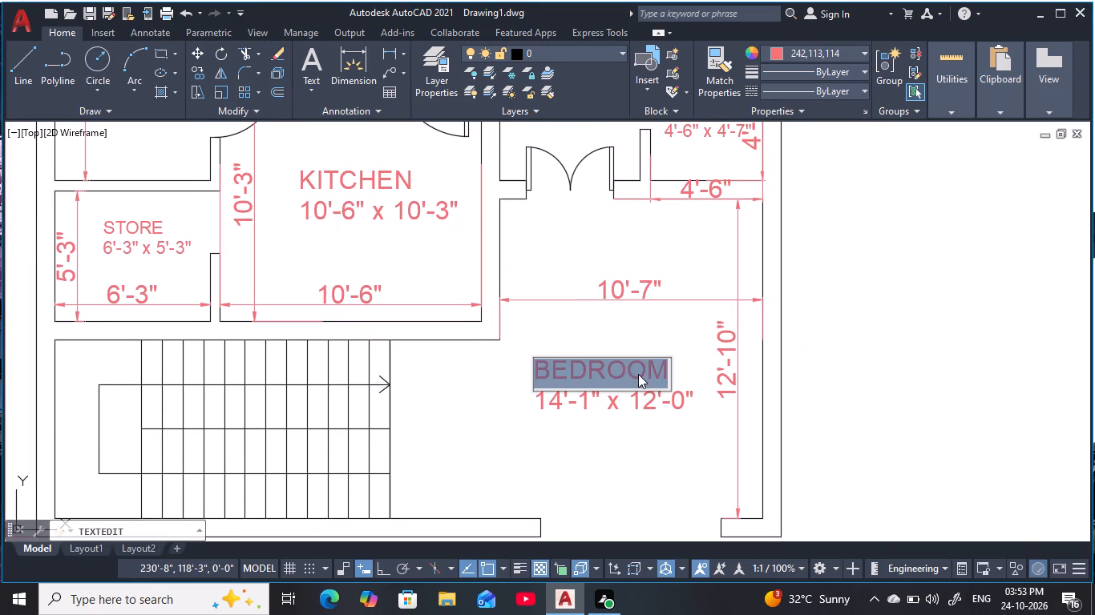
key("BackSpace")
type("PO")
type("RCH")
key("Return")
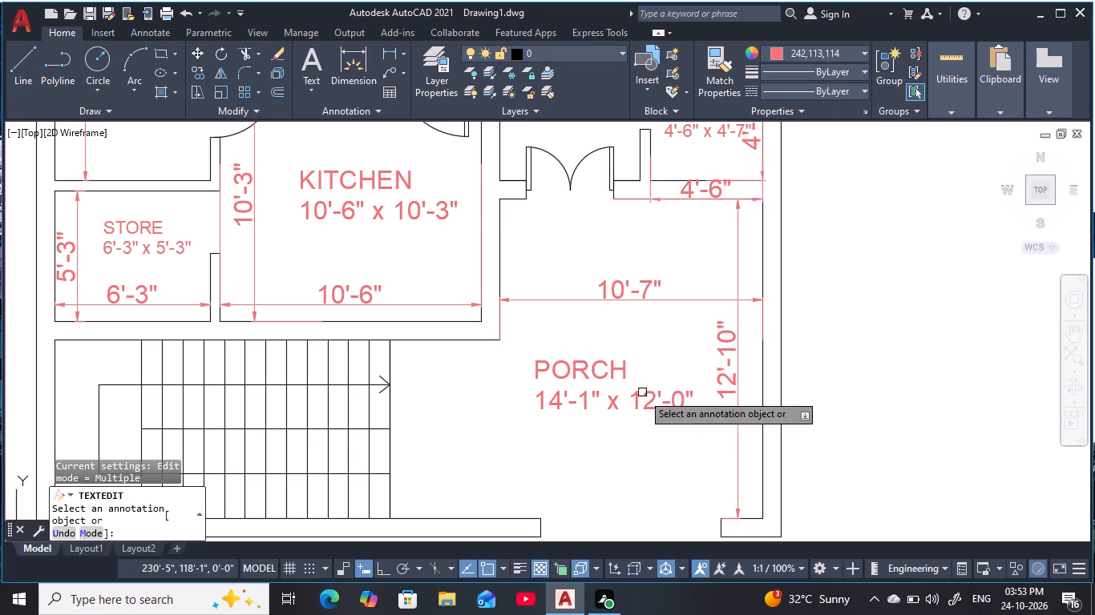
Change the size line beneath PORCH to 10'-7" x 12'-10".
double_click(665, 404)
left_click(682, 403)
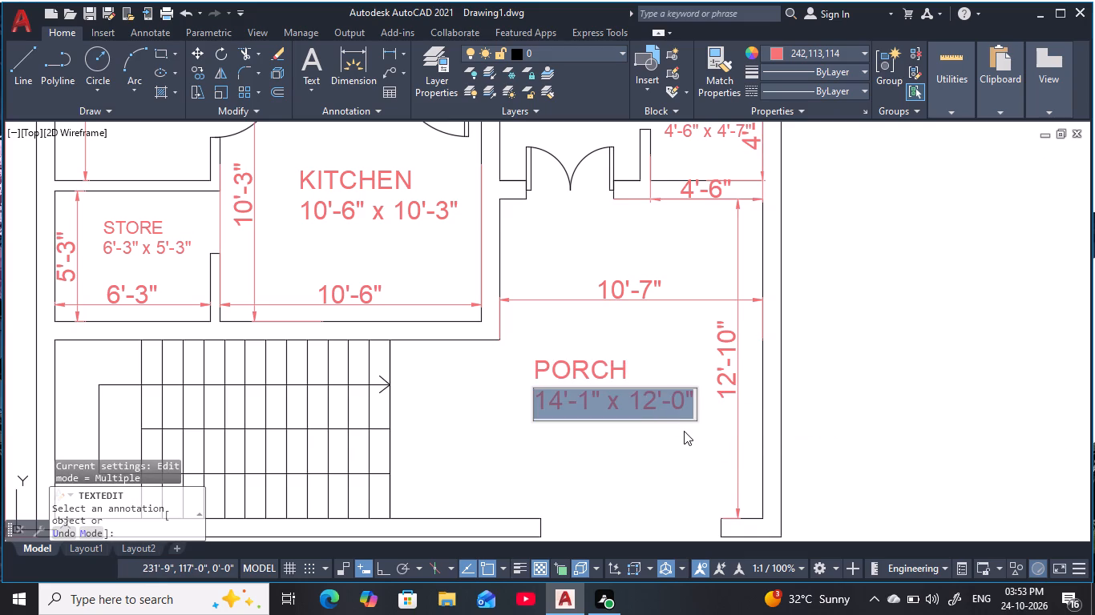
left_click(685, 408)
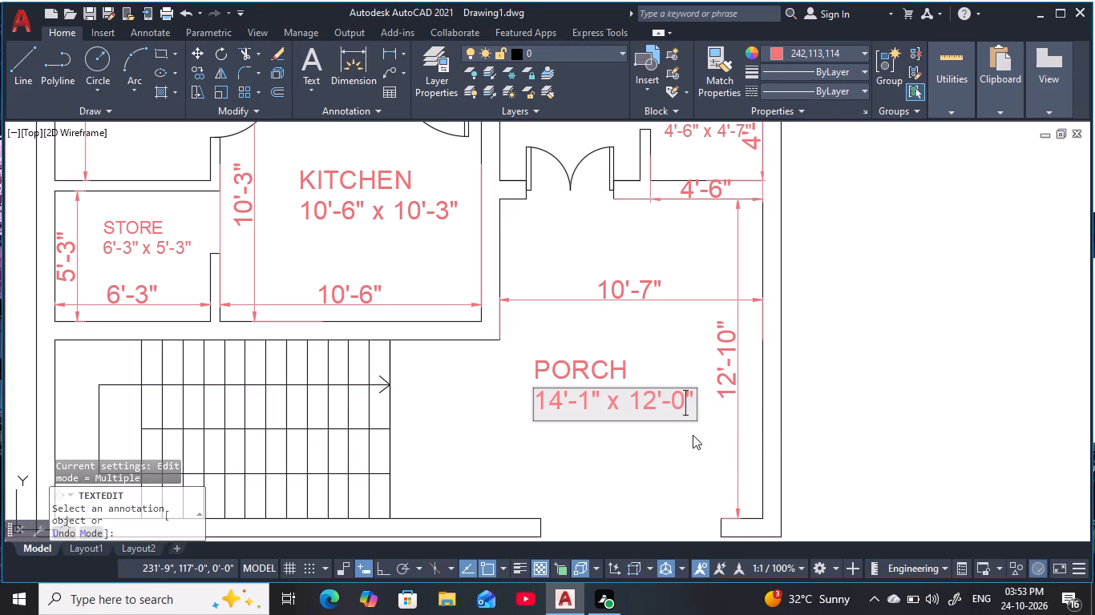
key("Left")
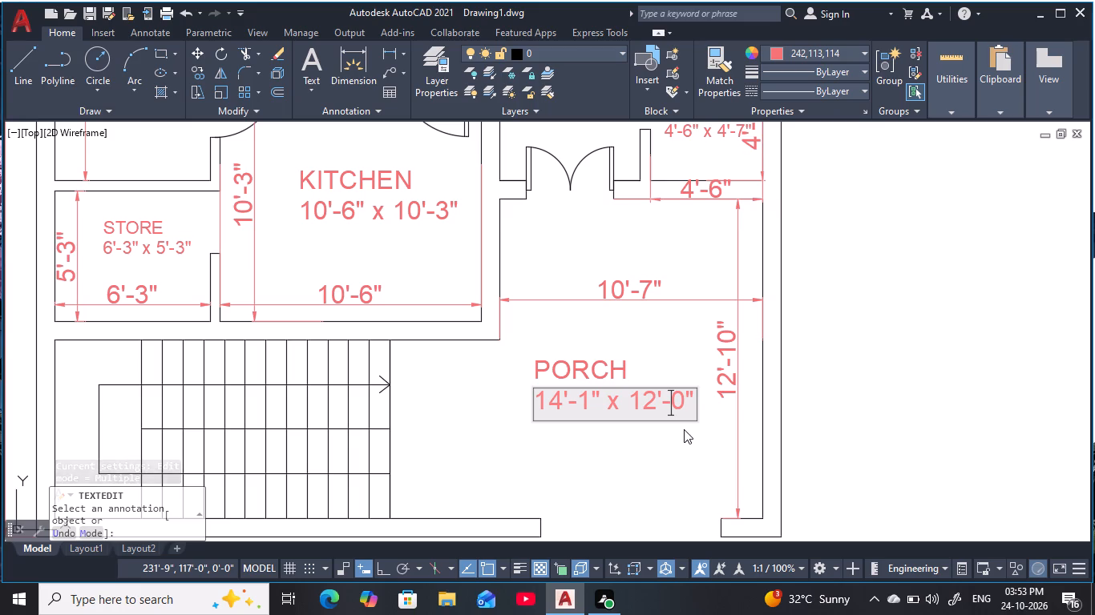
key("1")
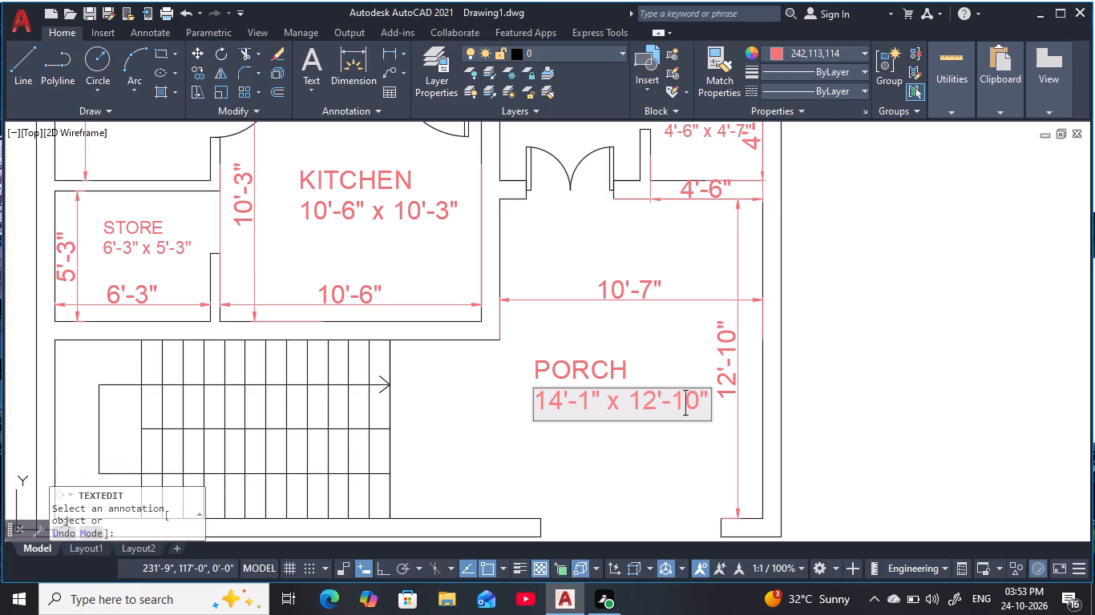
left_click(588, 404)
key("BackSpace")
key("7")
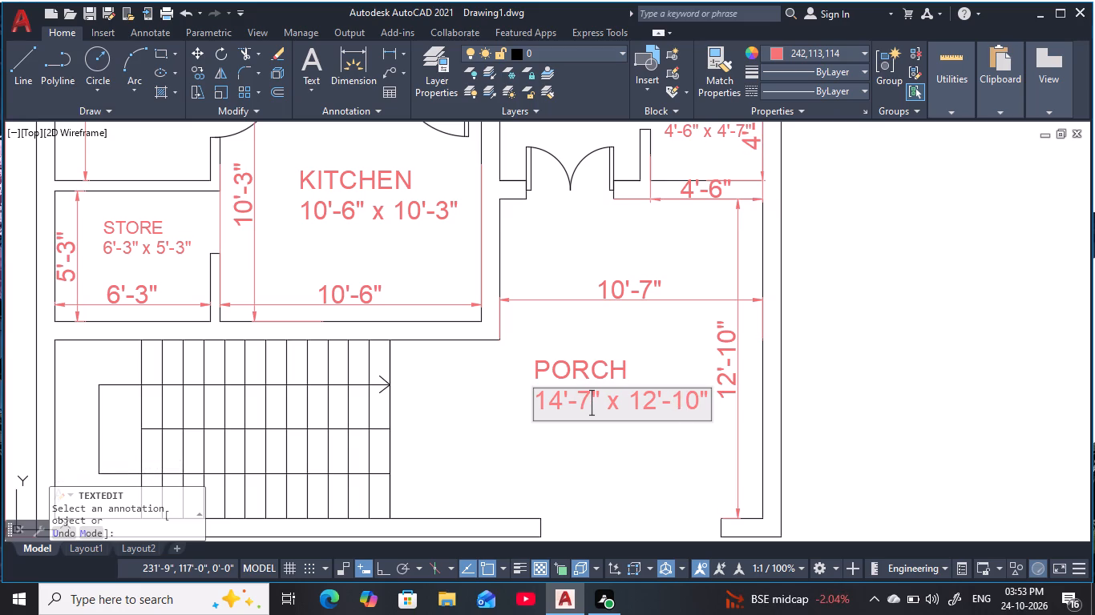
left_click(560, 406)
key("BackSpace")
key("0")
key("Return")
key("Escape")
scroll(613, 373, "down", 1)
middle_click_drag(623, 395, 628, 409)
key("Escape")
key("Escape")
key("Escape")
Erase the porch's horizontal and vertical dimensions, keeping its name and size text.
middle_click_drag(655, 352, 645, 356)
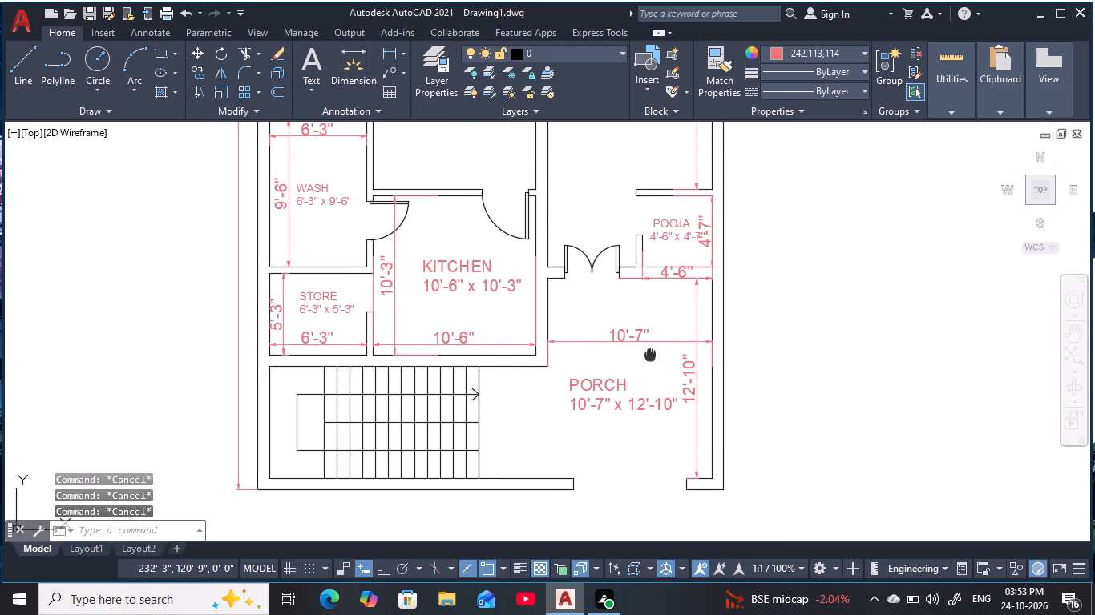
middle_click_drag(645, 356, 632, 358)
key("Escape")
key("Escape")
key("Escape")
middle_click_drag(519, 415, 563, 440)
scroll(717, 402, "up", 2)
left_click(736, 404)
left_click(671, 335)
left_click(663, 361)
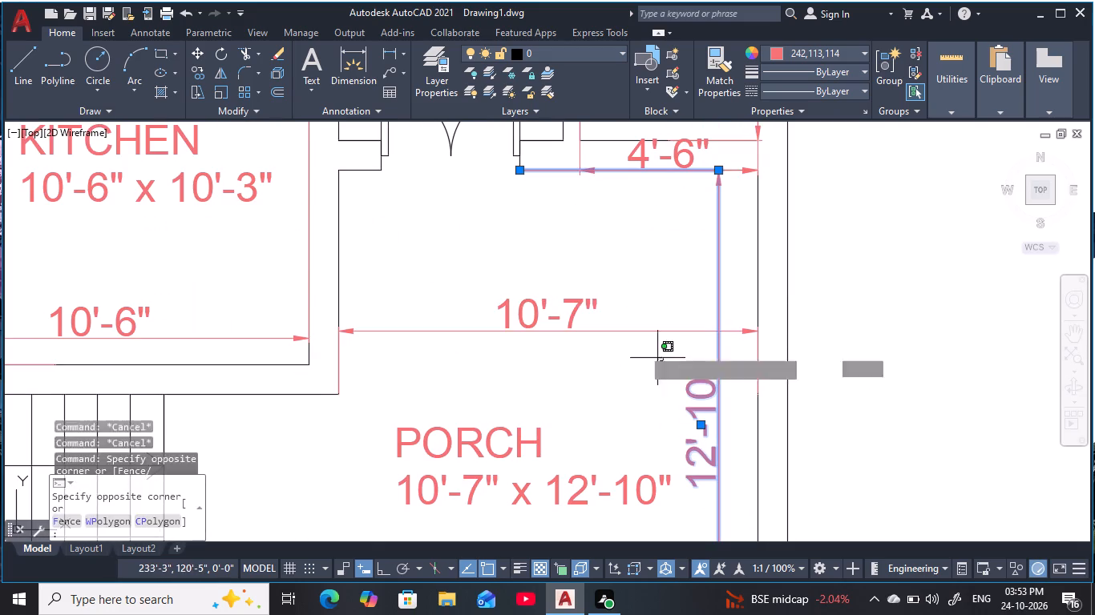
left_click(581, 304)
key("r")
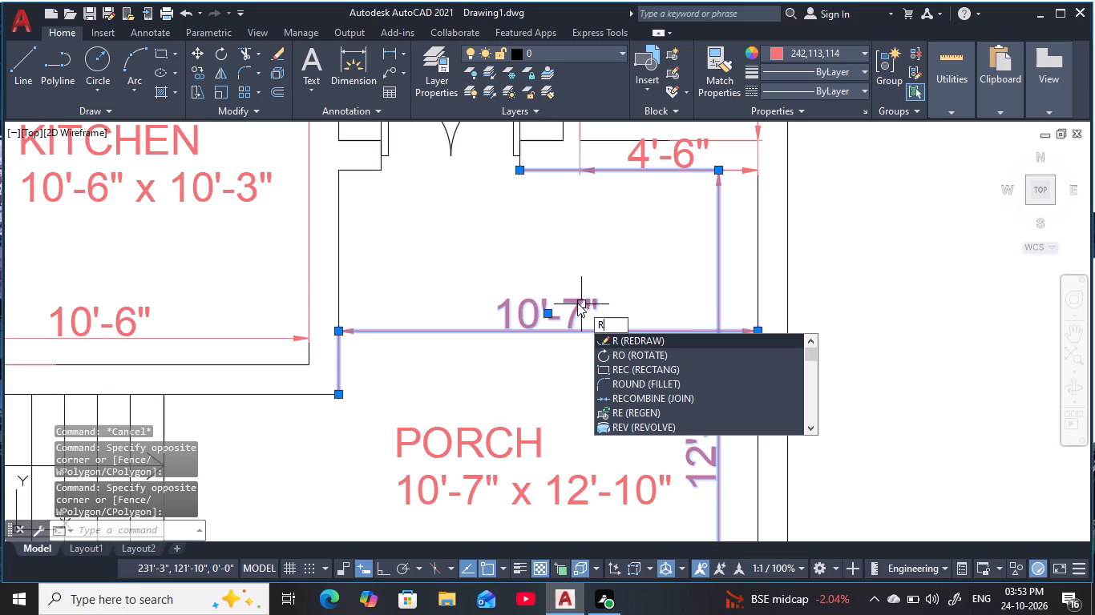
key("BackSpace")
type("E")
key("space")
Erase the horizontal and vertical dimensions of the POOJA room, keeping the adjoining wall line.
scroll(574, 304, "down", 1)
middle_click_drag(584, 320, 624, 357)
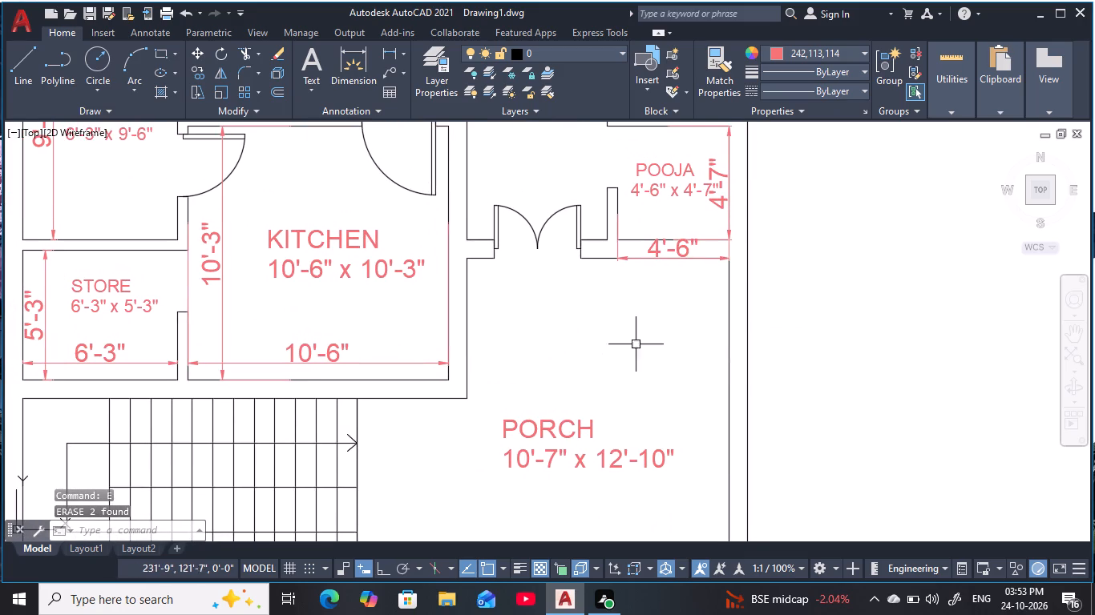
middle_click_drag(681, 303, 685, 337)
left_click(706, 309)
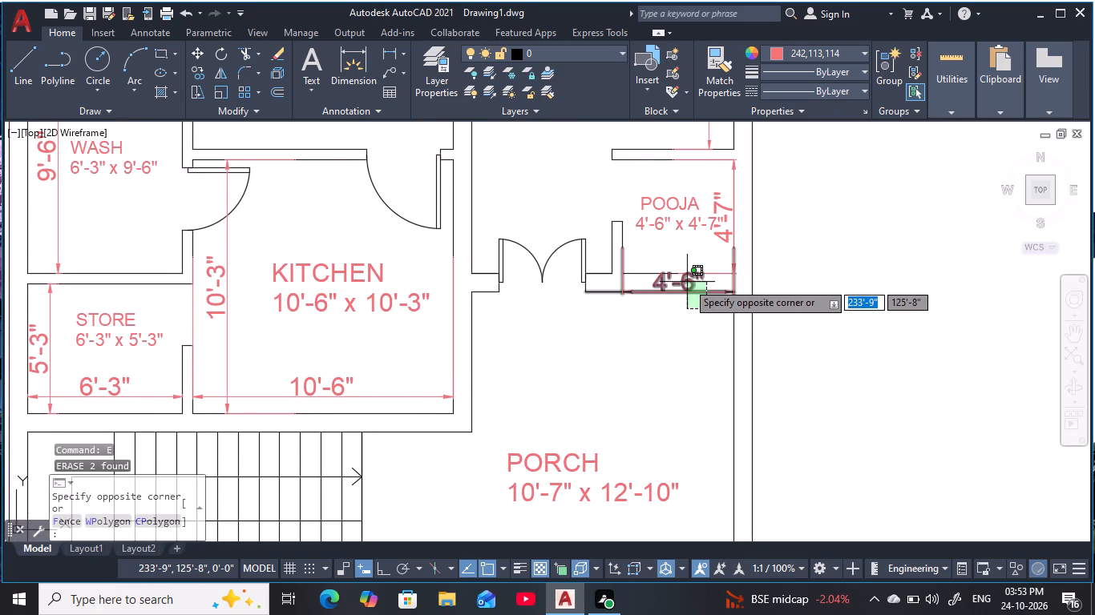
left_click(687, 282)
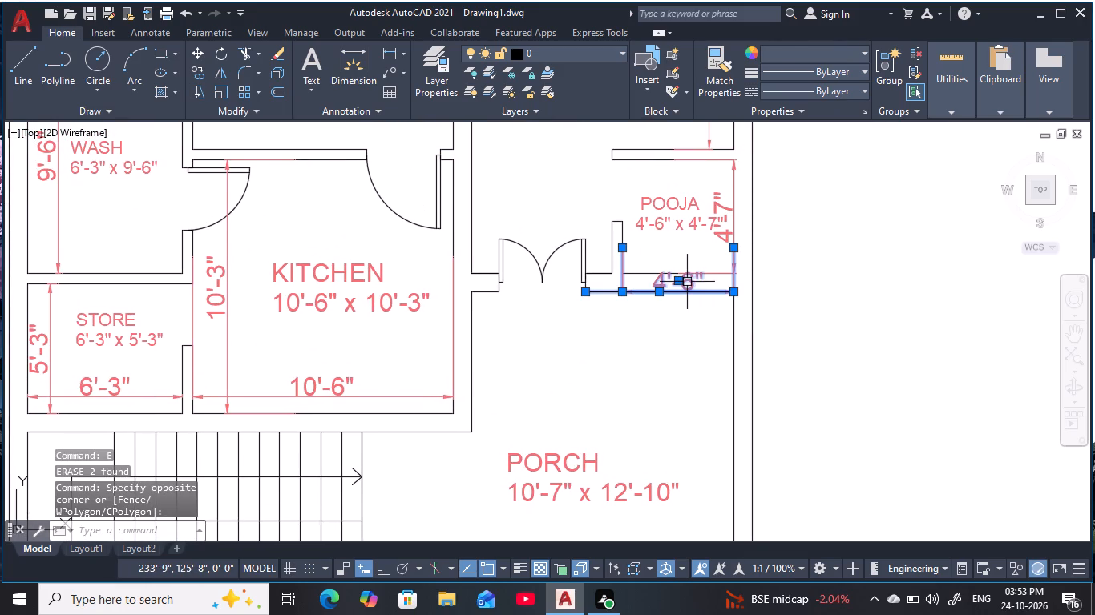
key("Escape")
key("Escape")
left_click(687, 283)
type("E")
key("space")
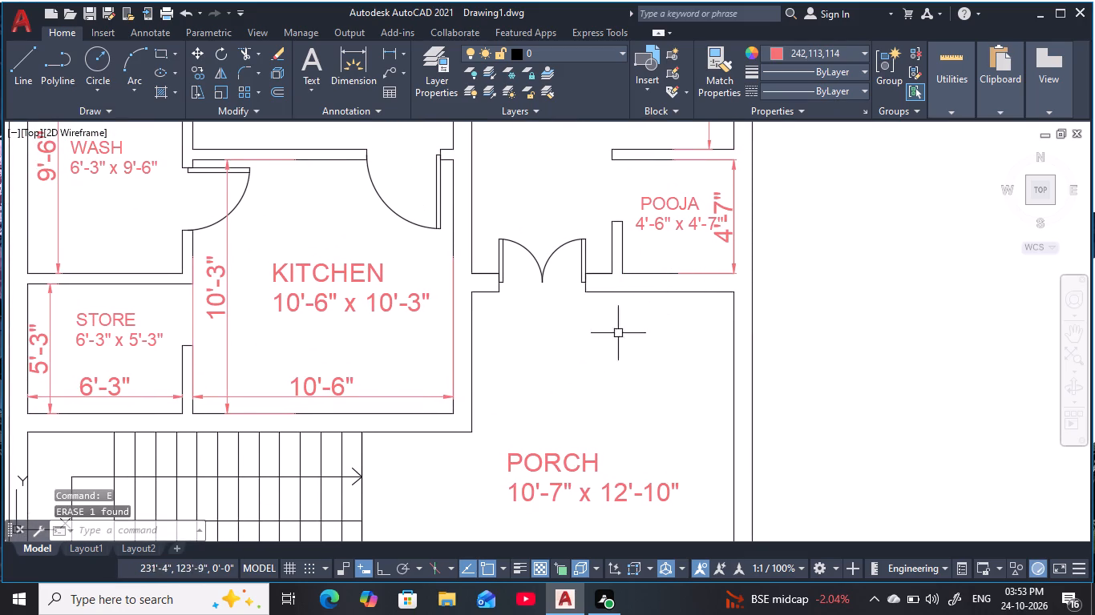
middle_click_drag(596, 356, 635, 424)
scroll(770, 316, "up", 1)
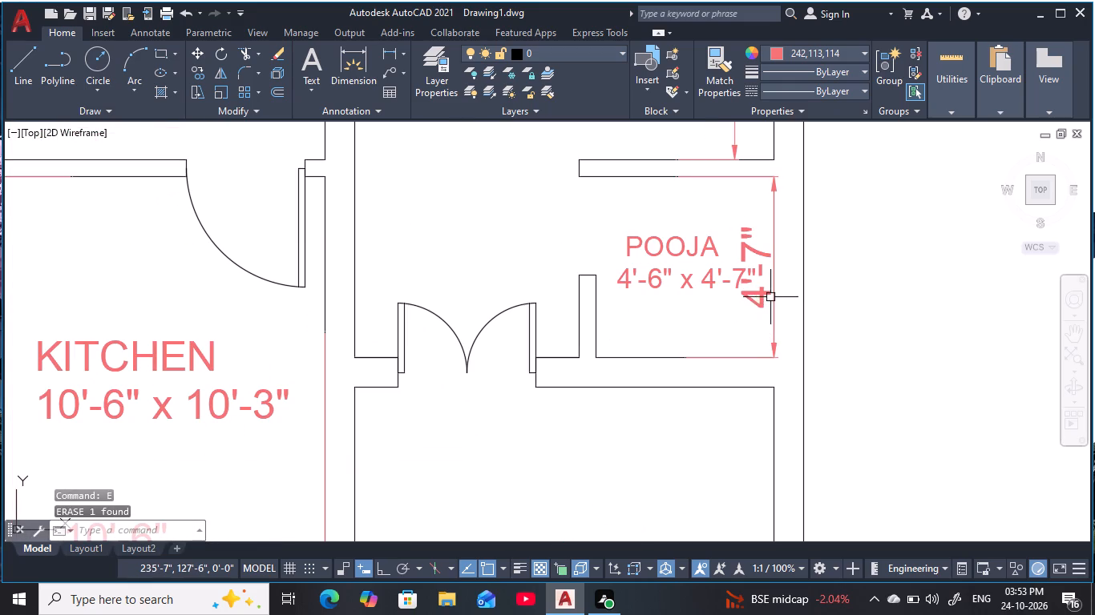
left_click(770, 297)
key("space")
Erase the horizontal and vertical dimensions inside the STORE room.
scroll(616, 355, "down", 1)
middle_click_drag(616, 355, 843, 336)
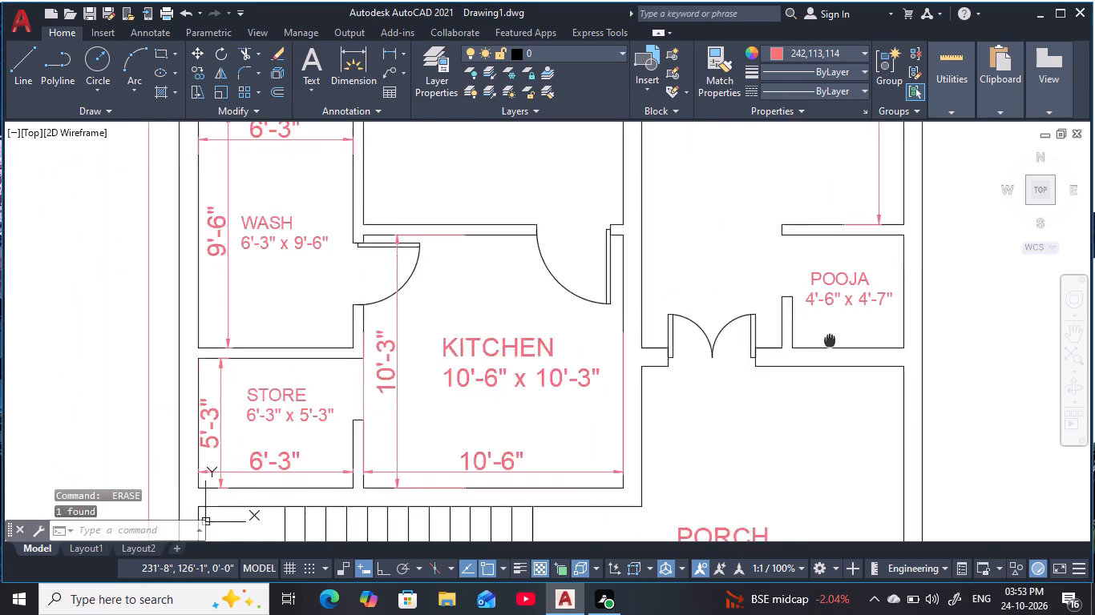
middle_click_drag(843, 336, 870, 330)
scroll(488, 360, "down", 1)
scroll(392, 420, "up", 4)
middle_click_drag(321, 428, 392, 404)
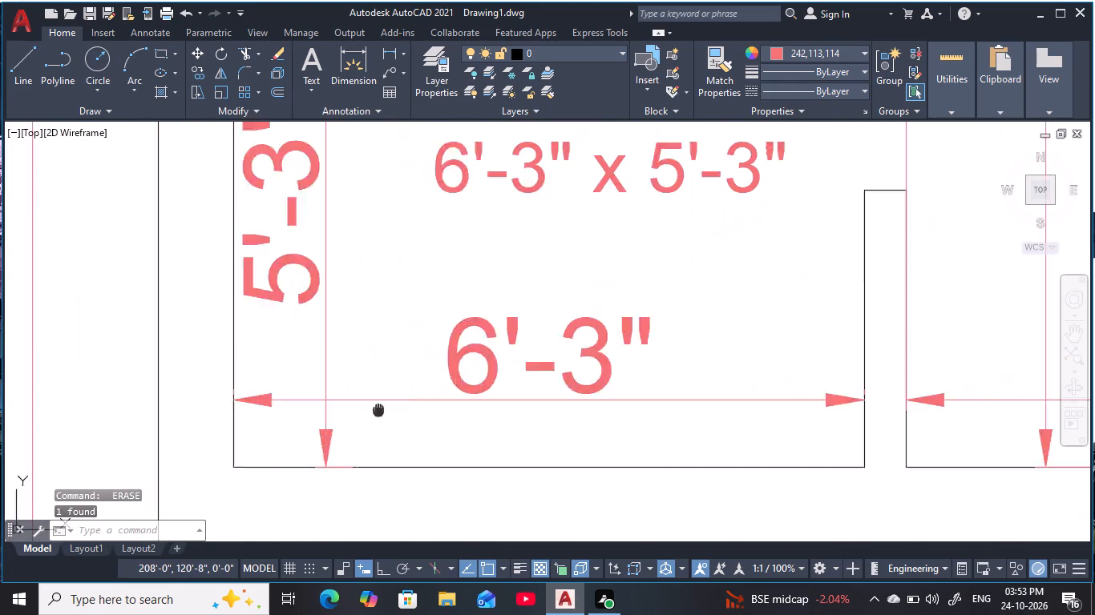
middle_click_drag(392, 404, 400, 400)
left_click(490, 394)
left_click(378, 328)
key("space")
Erase the horizontal and vertical dimensions inside the KITCHEN.
scroll(462, 291, "down", 2)
middle_click_drag(463, 291, 325, 452)
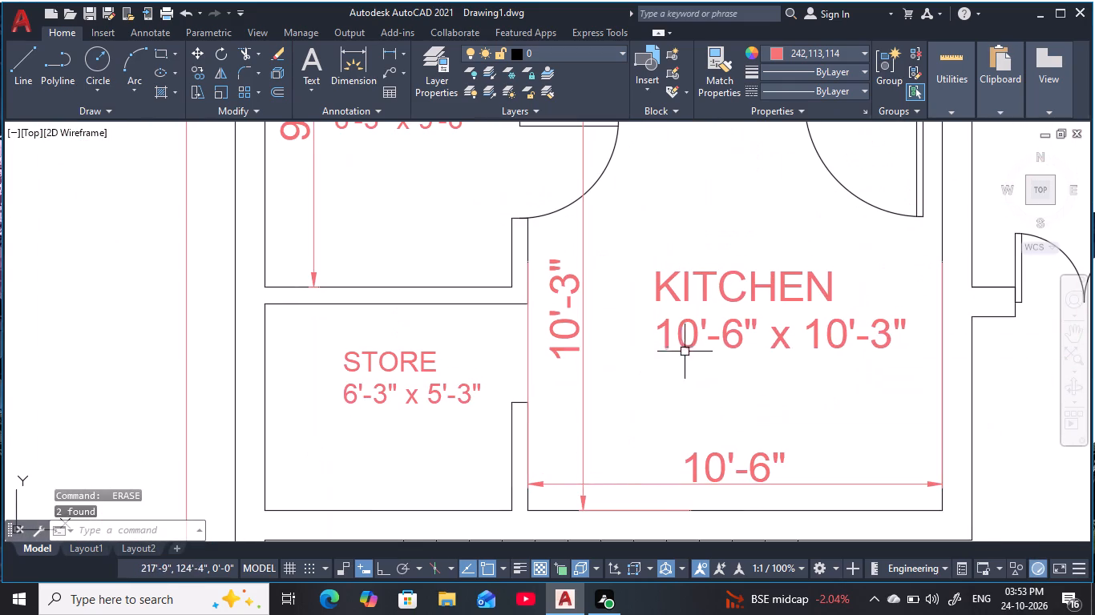
left_click(630, 498)
left_click(553, 444)
key("space")
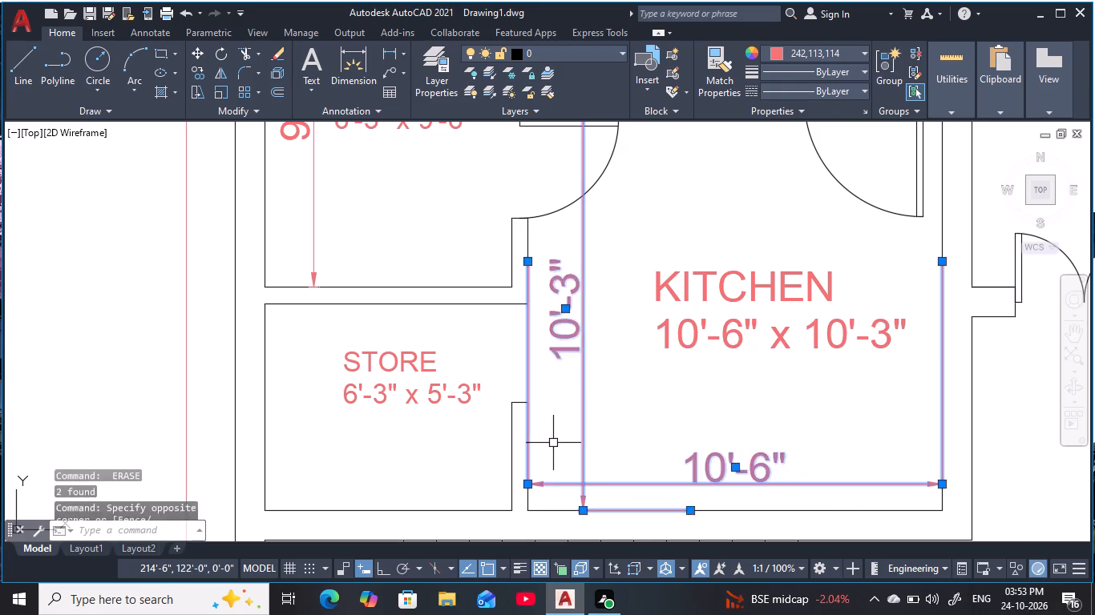
Erase the vertical and horizontal dimensions inside the LIVING HALL.
scroll(659, 389, "down", 1)
middle_click_drag(660, 388, 472, 499)
middle_click_drag(858, 274, 763, 421)
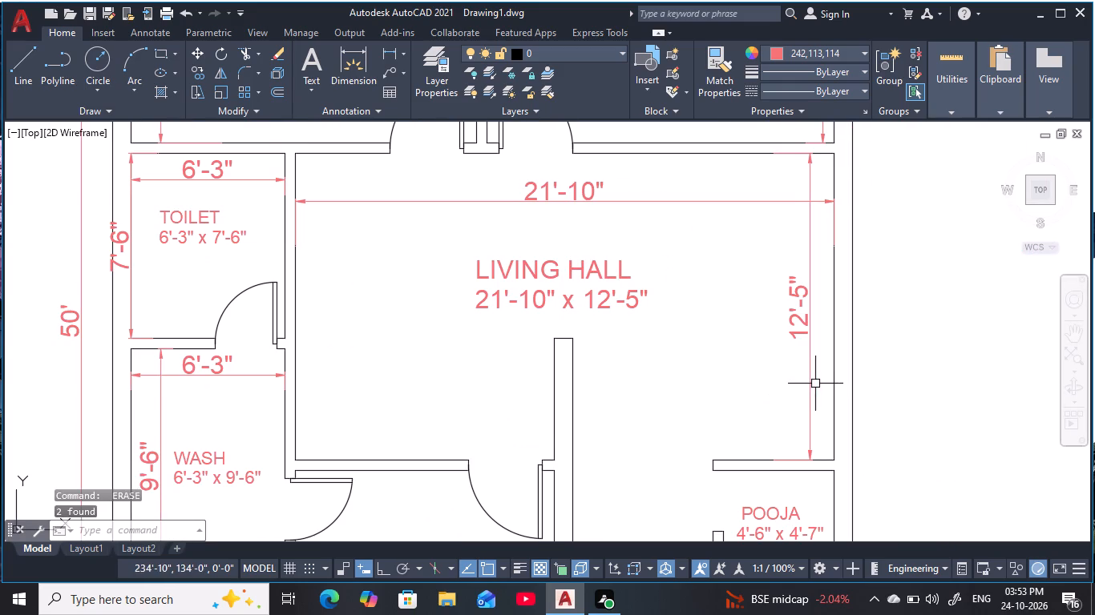
left_click(819, 383)
left_click(786, 386)
key("space")
middle_click_drag(749, 386, 760, 472)
left_click(749, 338)
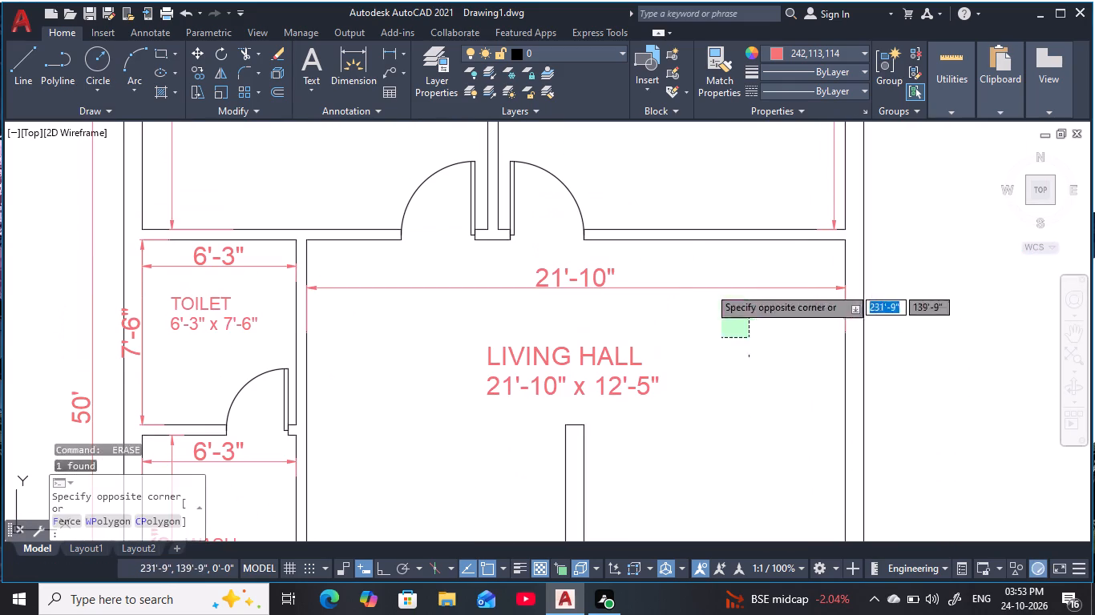
left_click(697, 277)
key("space")
middle_click_drag(686, 293, 693, 446)
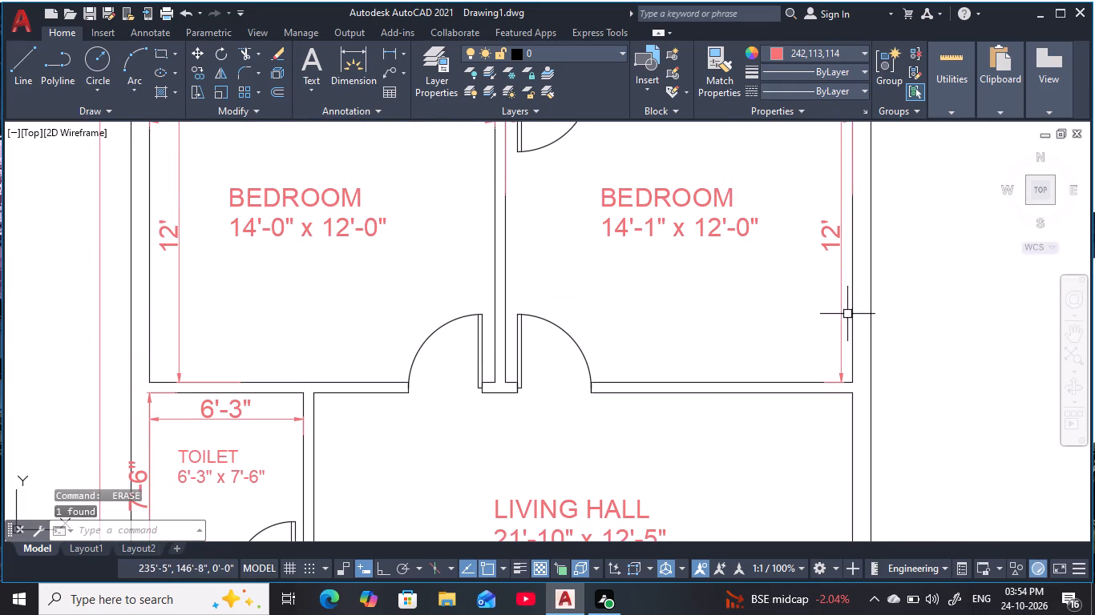
Erase the vertical and horizontal dimensions inside the 14'-1" x 12'-0" BEDROOM, keeping the adjoining wall line.
left_click(832, 319)
left_click(851, 328)
left_click(851, 329)
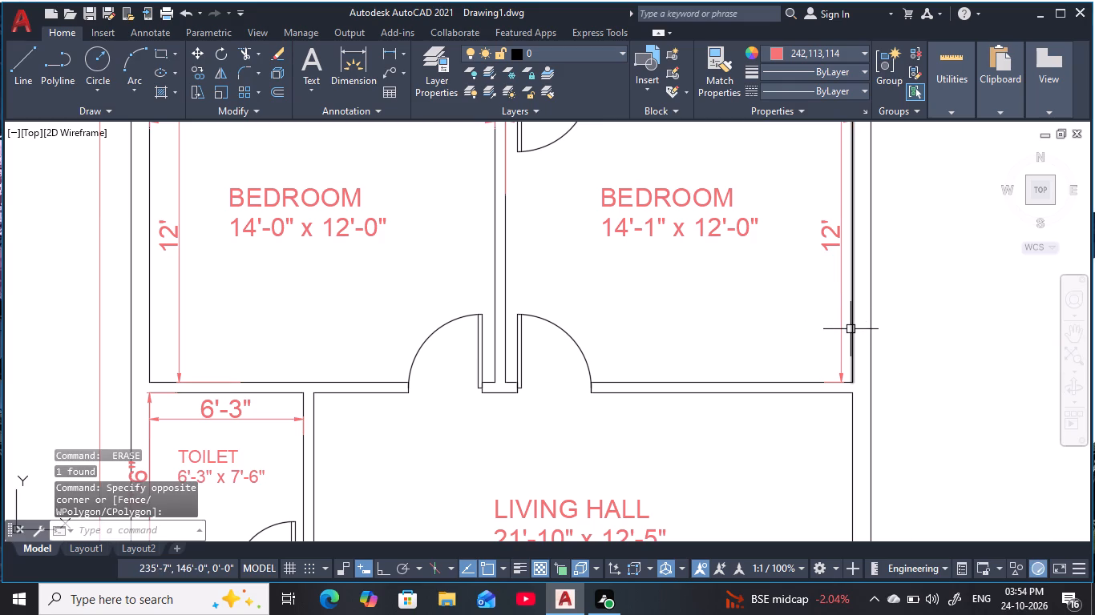
key("Escape")
key("Escape")
key("Escape")
key("Escape")
middle_click_drag(849, 335, 823, 330)
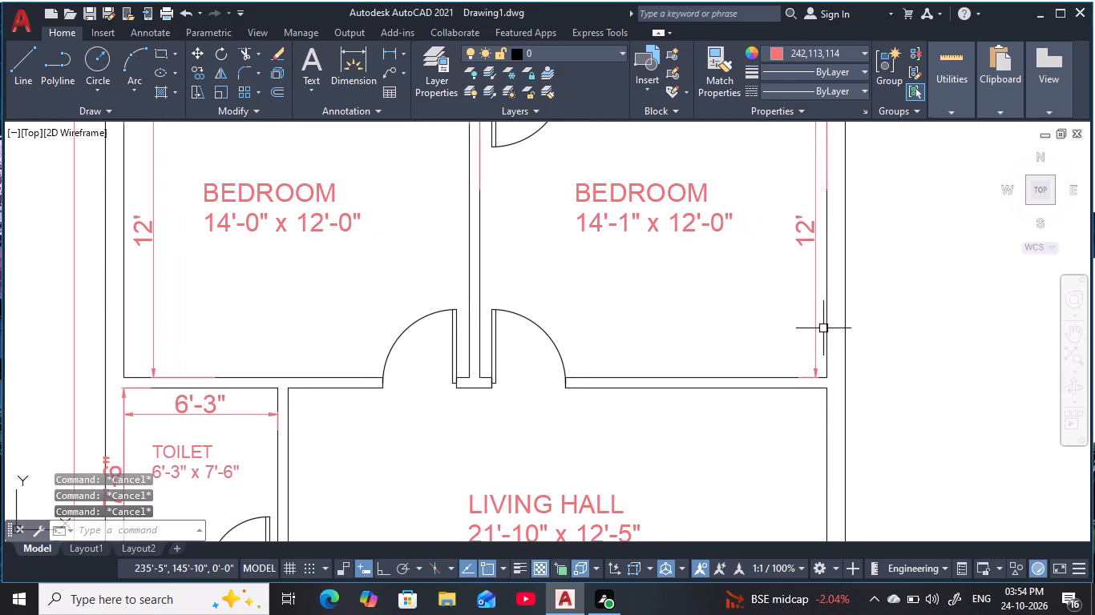
scroll(823, 328, "up", 3)
left_click(823, 328)
left_click(743, 333)
key("space")
scroll(721, 324, "down", 2)
middle_click_drag(721, 324, 817, 504)
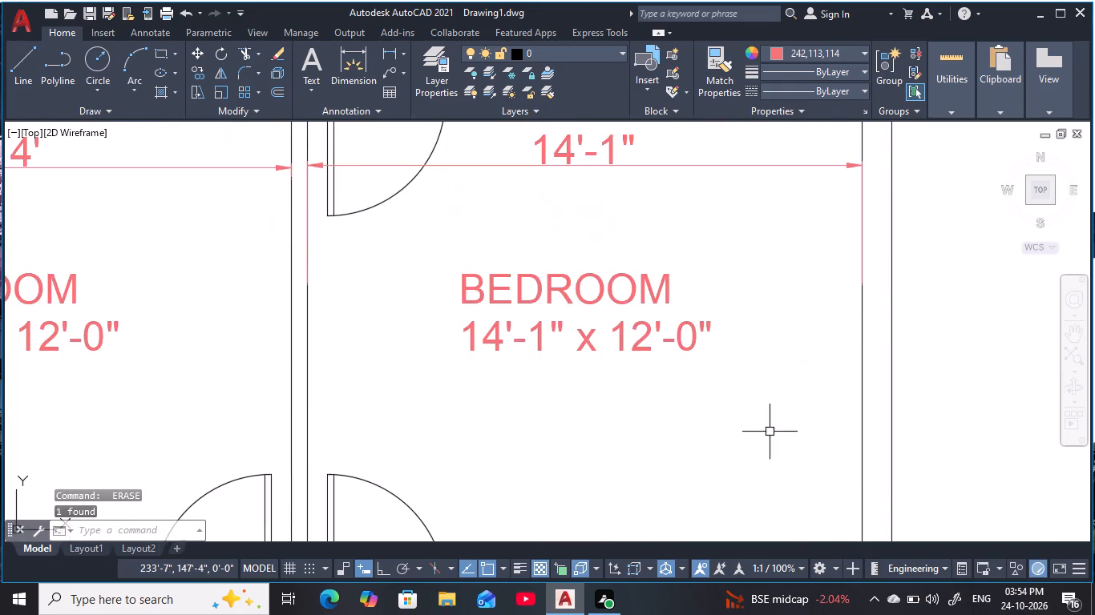
scroll(754, 402, "down", 2)
middle_click_drag(750, 403, 772, 449)
scroll(757, 388, "up", 2)
left_click(760, 364)
left_click(683, 290)
key("space")
Erase the horizontal and vertical dimensions inside the 14'-0" x 12'-0" BEDROOM.
middle_click_drag(680, 328, 683, 329)
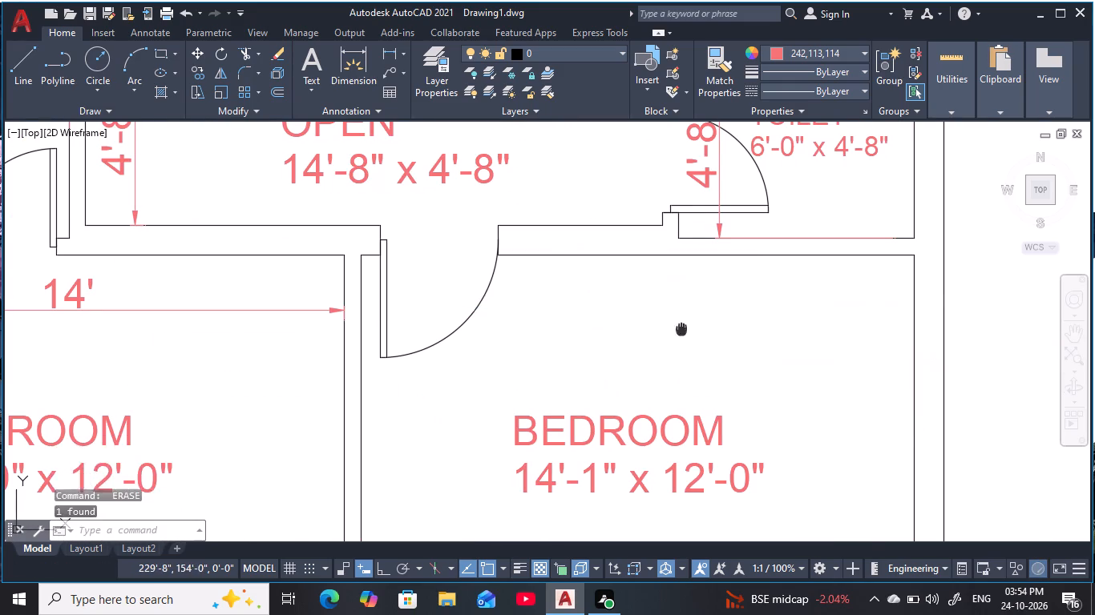
middle_click_drag(683, 329, 847, 295)
middle_click_drag(361, 355, 543, 371)
left_click_drag(564, 356, 556, 339)
left_click(466, 267)
key("space")
middle_click_drag(471, 322, 673, 295)
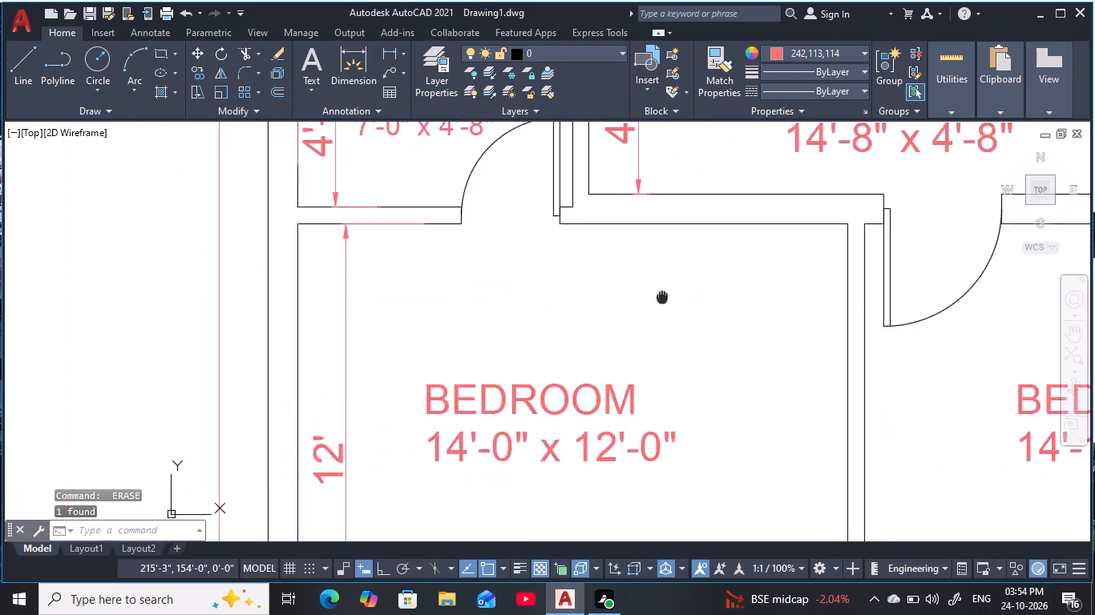
middle_click_drag(673, 295, 678, 293)
left_click(443, 295)
left_click(390, 299)
key("space")
Erase the horizontal and vertical dimensions inside the 7'-0" x 4'-8" TOILET.
scroll(565, 278, "down", 1)
middle_click_drag(568, 278, 665, 430)
scroll(581, 291, "up", 1)
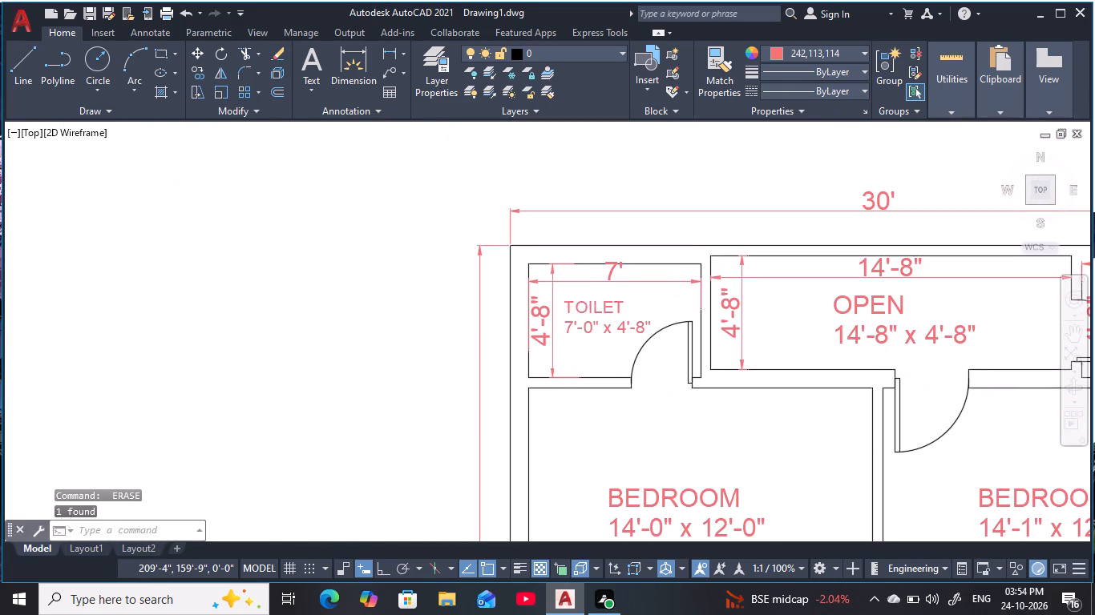
scroll(581, 291, "up", 3)
left_click(581, 291)
left_click(321, 225)
key("space")
Erase the horizontal and vertical dimensions inside the OPEN area.
scroll(749, 296, "down", 2)
middle_click_drag(756, 299, 477, 303)
scroll(576, 307, "down", 1)
middle_click_drag(1032, 339, 630, 336)
middle_click_drag(332, 327, 478, 327)
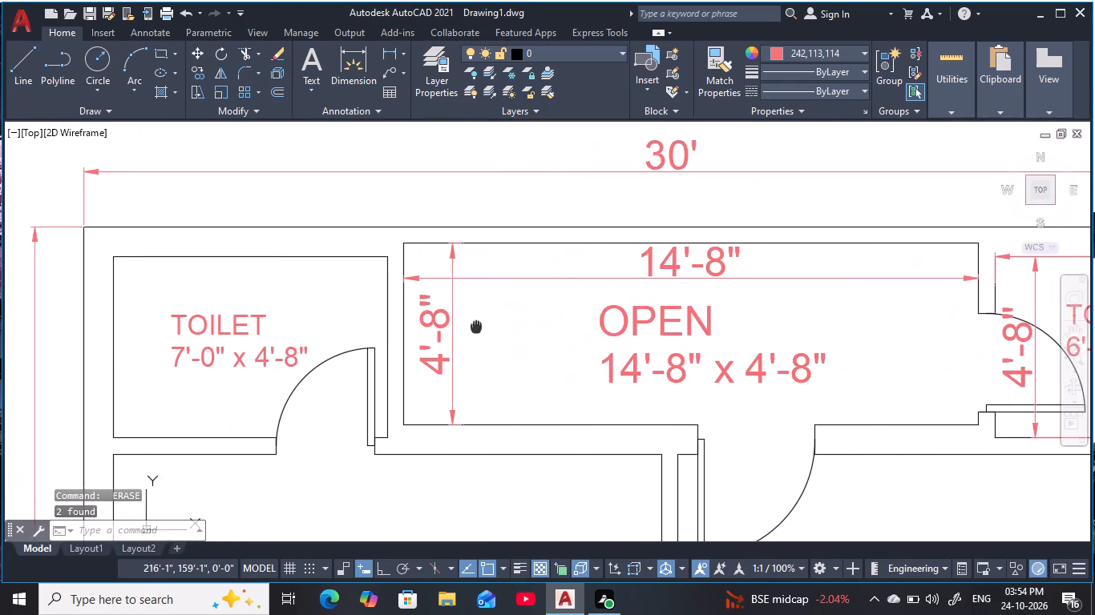
scroll(415, 291, "up", 3)
left_click_drag(802, 344, 789, 340)
left_click(579, 207)
key("space")
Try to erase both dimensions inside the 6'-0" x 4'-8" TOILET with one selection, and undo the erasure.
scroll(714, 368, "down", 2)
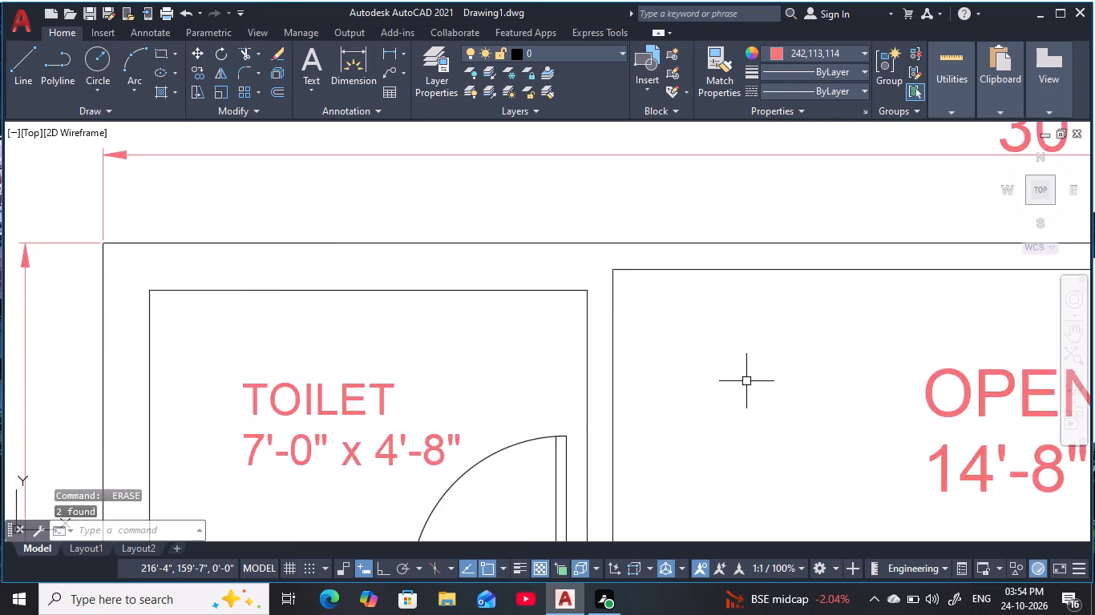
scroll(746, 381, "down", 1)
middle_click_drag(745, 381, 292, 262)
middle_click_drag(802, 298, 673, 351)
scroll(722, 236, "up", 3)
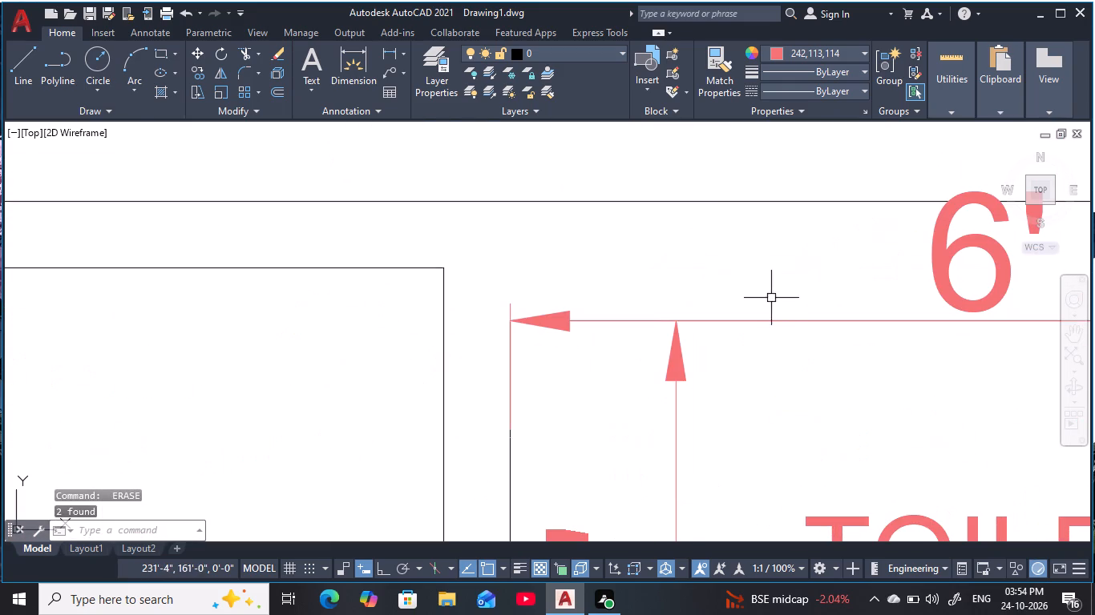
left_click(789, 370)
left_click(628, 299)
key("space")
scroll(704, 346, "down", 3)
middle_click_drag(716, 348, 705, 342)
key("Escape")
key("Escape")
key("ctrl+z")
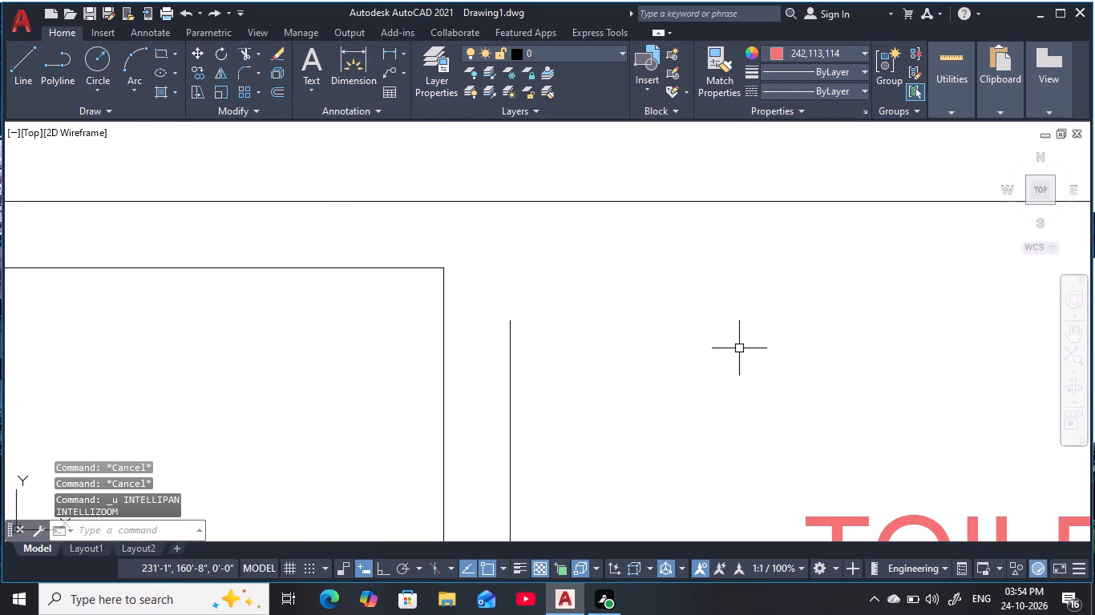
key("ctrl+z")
Erase the vertical and horizontal dimensions inside the 6'-0" x 4'-8" TOILET one at a time, keeping the wall lines.
middle_click_drag(741, 349, 611, 329)
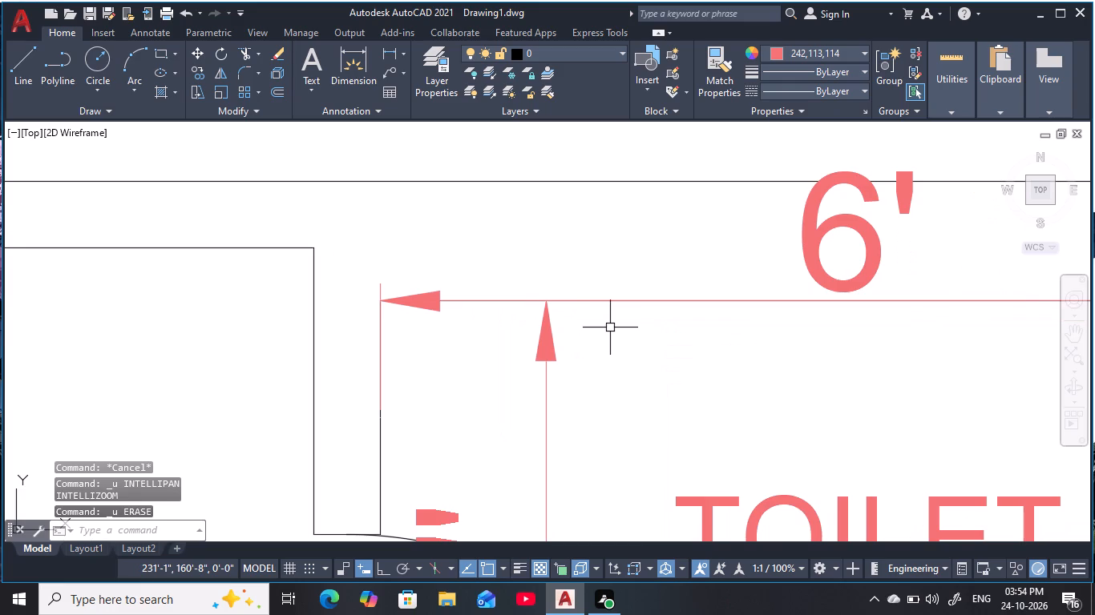
scroll(672, 348, "down", 1)
middle_click_drag(732, 362, 617, 332)
key("Escape")
key("Escape")
key("Escape")
left_click(597, 371)
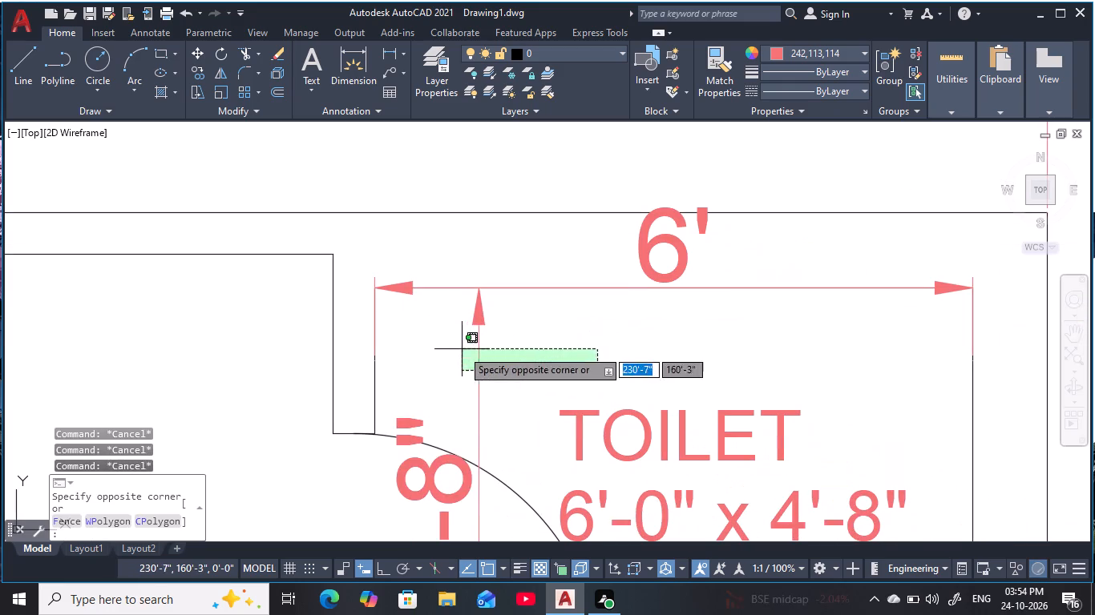
left_click(445, 345)
type("E")
key("space")
left_click(625, 306)
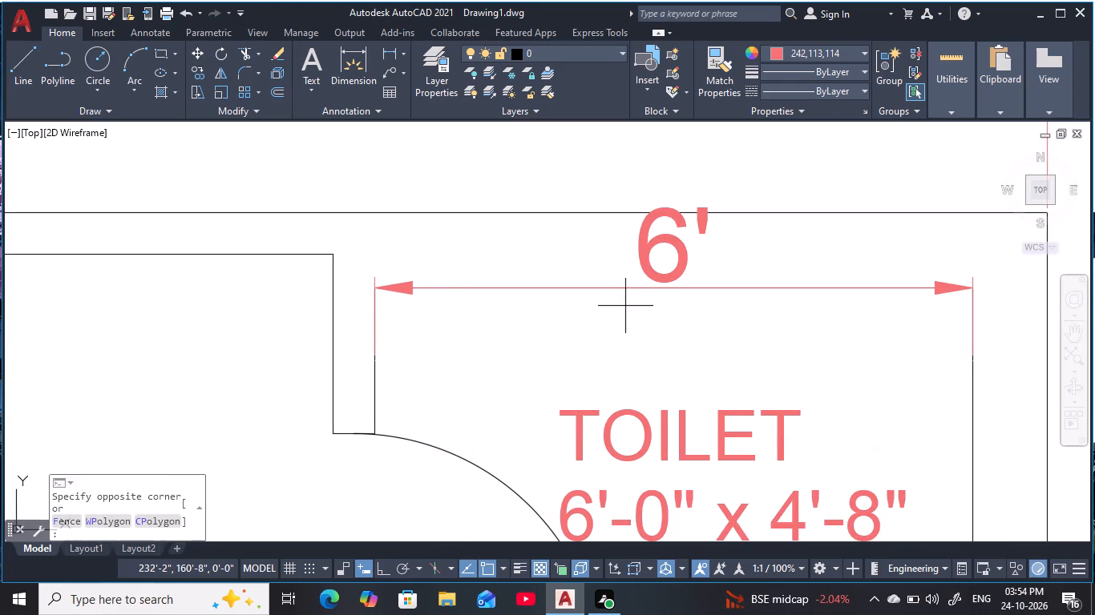
key("Escape")
key("Escape")
left_click(649, 290)
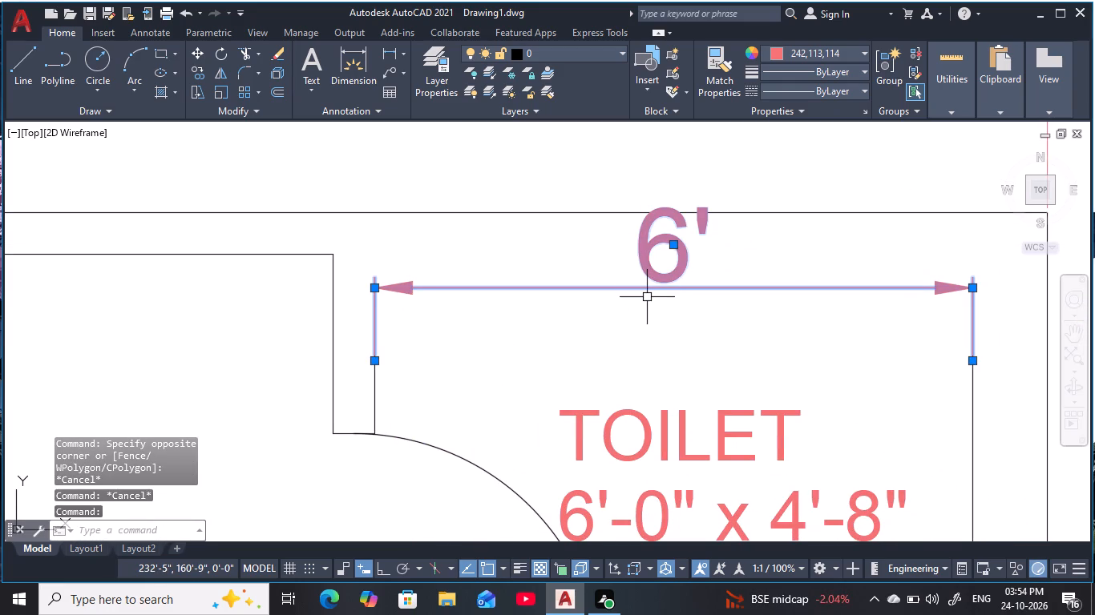
key("space")
scroll(647, 297, "down", 2)
middle_click_drag(658, 302, 661, 287)
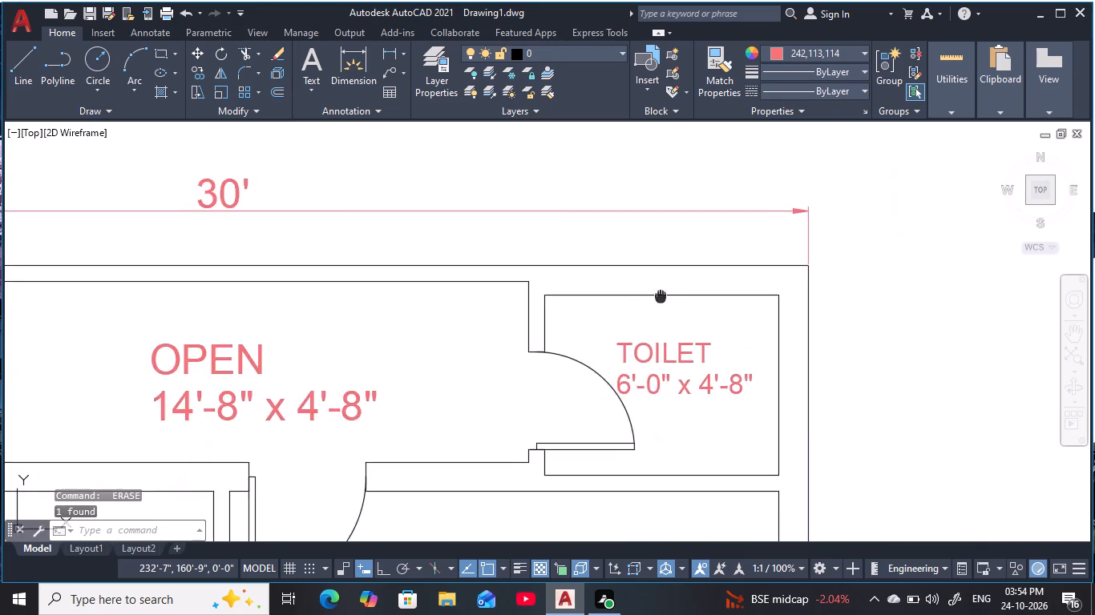
middle_click_drag(661, 287, 697, 211)
key("Escape")
key("Escape")
Erase the horizontal and vertical dimensions of the 6'-3" x 7'-6" TOILET.
middle_click_drag(438, 251, 491, 267)
scroll(458, 269, "down", 3)
middle_click_drag(545, 307, 636, 169)
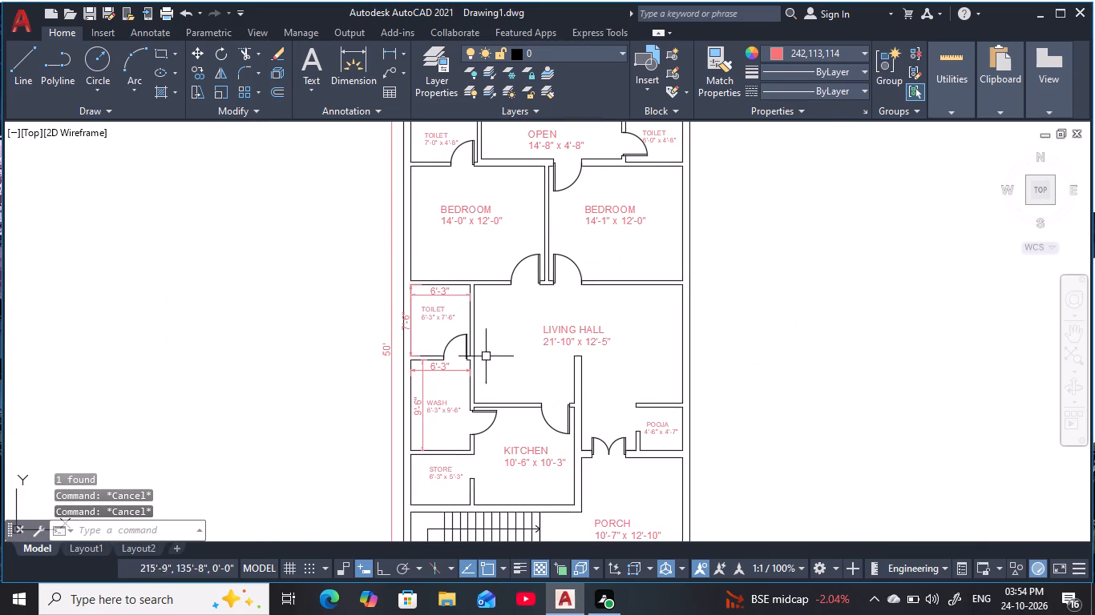
scroll(436, 316, "up", 4)
middle_click_drag(436, 315, 511, 460)
key("Escape")
left_click(391, 347)
left_click(376, 308)
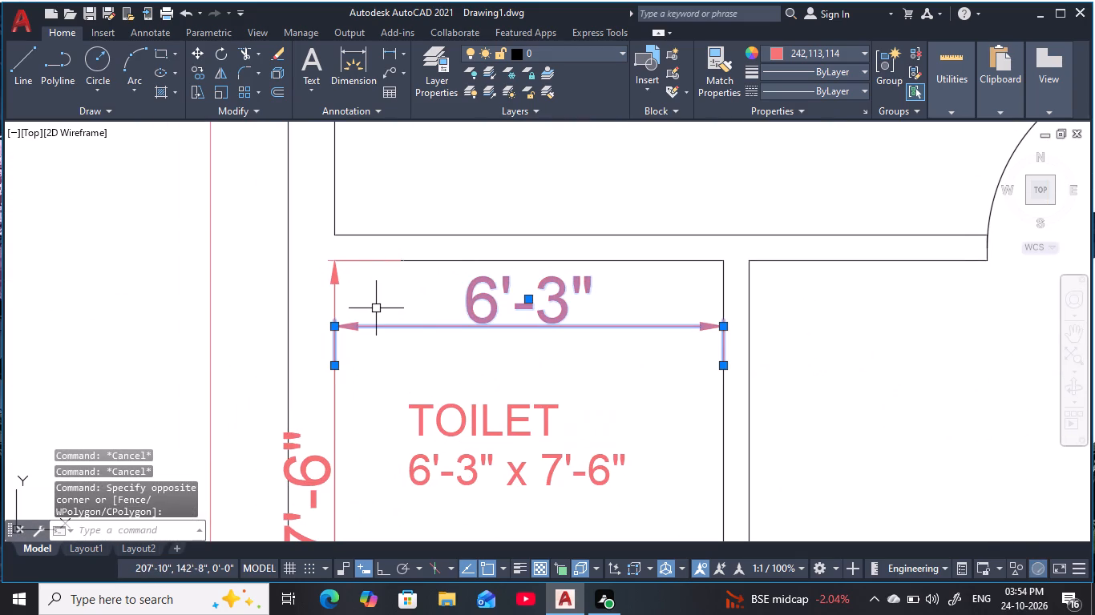
type("E")
key("space")
left_click(335, 339)
key("space")
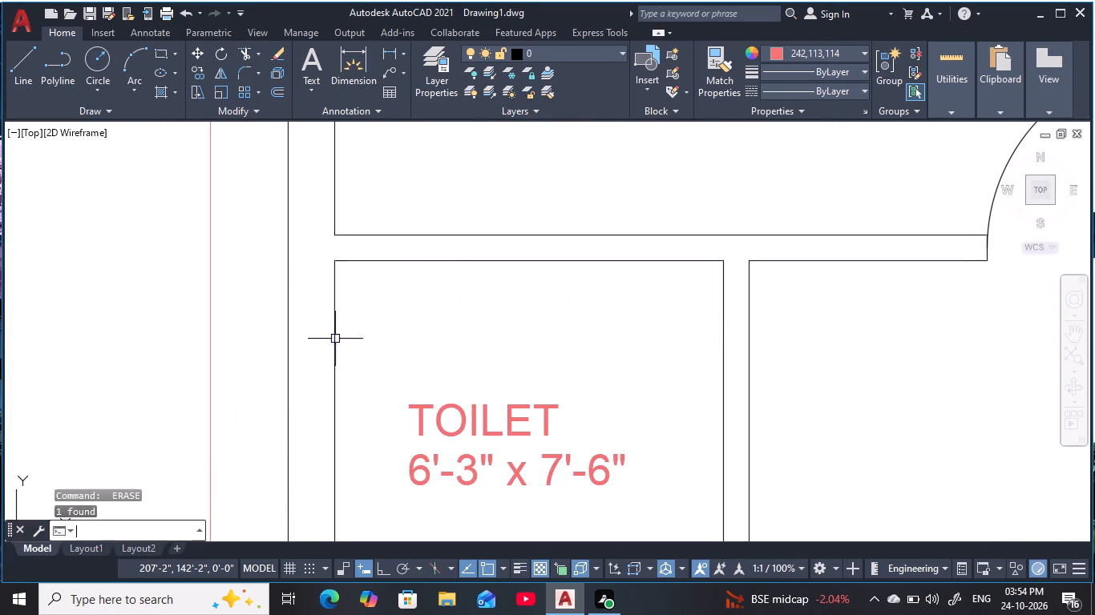
Erase the horizontal and vertical dimensions inside the WASH area.
scroll(483, 344, "down", 1)
middle_click_drag(484, 344, 532, 215)
scroll(534, 207, "down", 2)
scroll(535, 358, "up", 3)
middle_click_drag(512, 328, 561, 416)
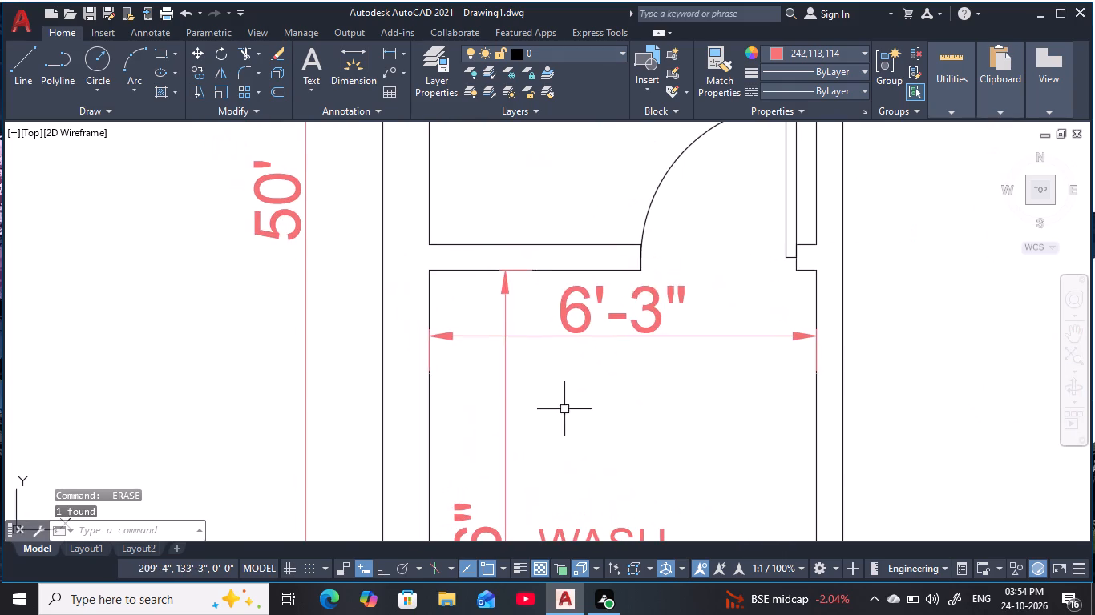
left_click_drag(568, 379, 560, 370)
left_click(475, 275)
key("space")
Draw a diagonal line about 11'-4" long across the WASH area, from its upper-left inner corner to its lower-right inner corner.
scroll(564, 382, "down", 2)
middle_click_drag(564, 382, 483, 258)
scroll(556, 290, "down", 2)
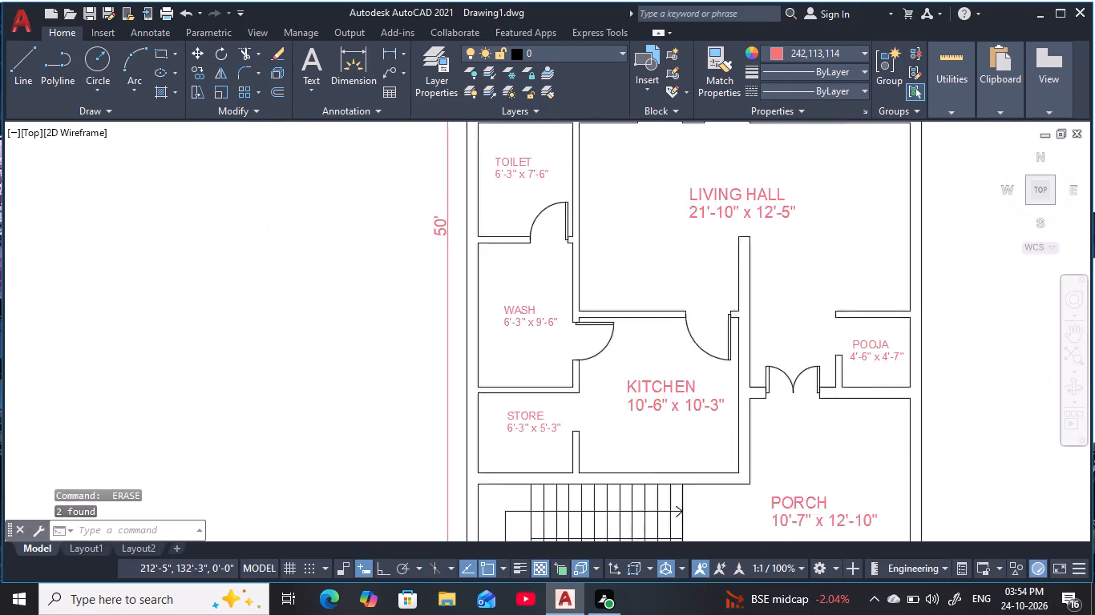
middle_click_drag(561, 301, 515, 348)
scroll(546, 341, "up", 2)
middle_click_drag(459, 355, 471, 325)
key("Escape")
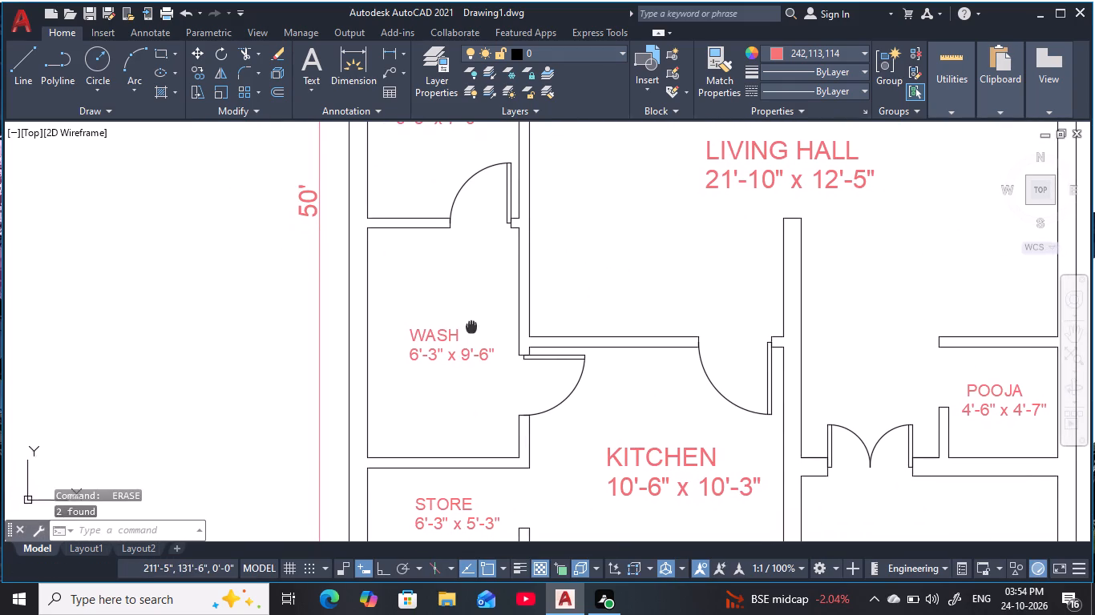
key("Escape")
key("Escape")
type("L")
key("space")
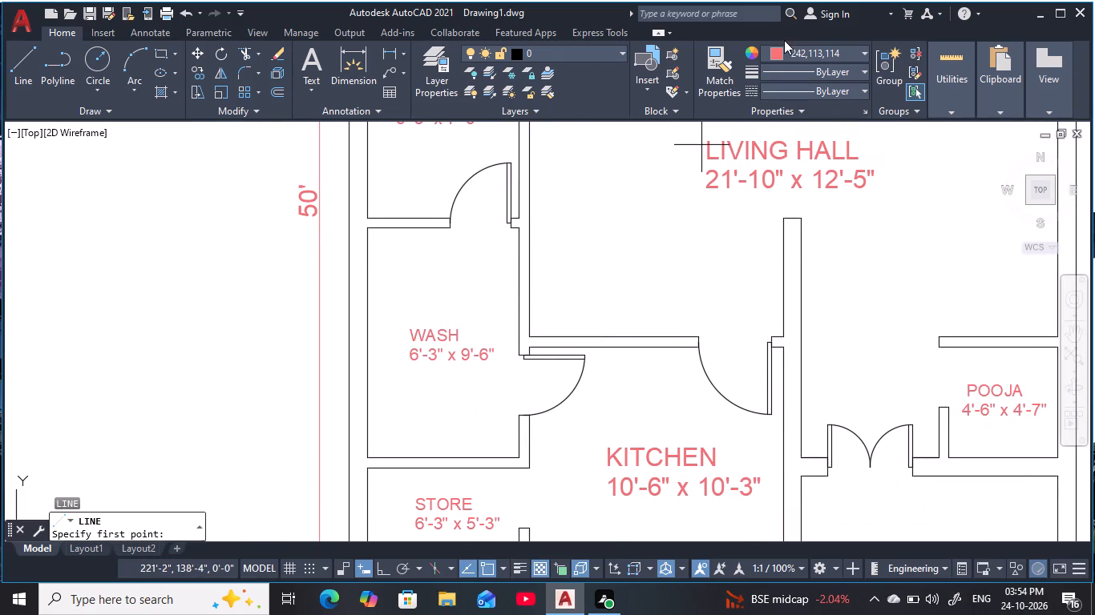
left_click(374, 231)
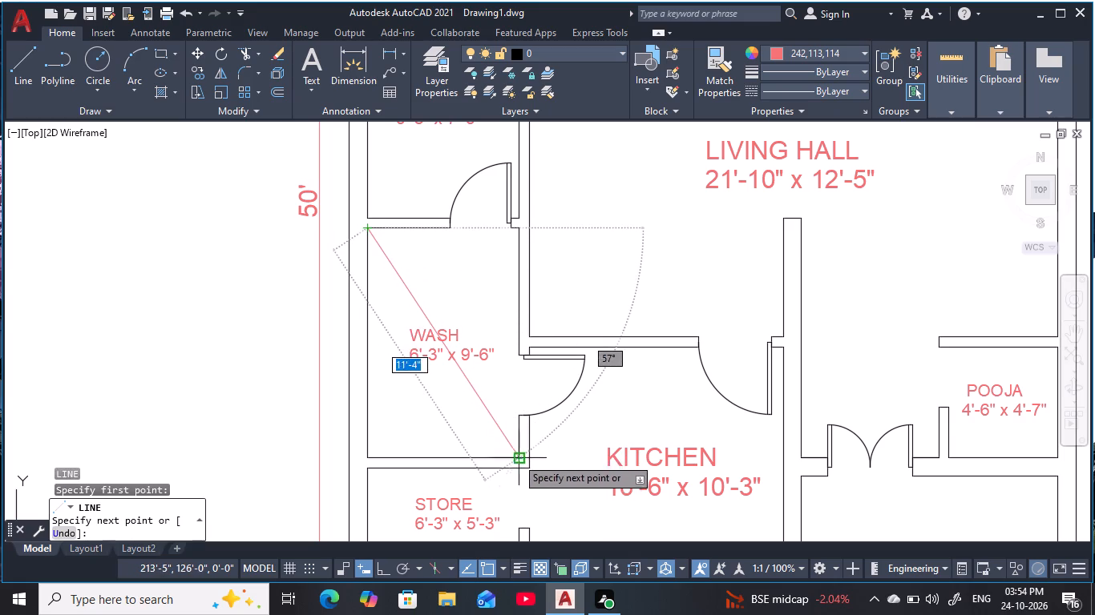
left_click(516, 457)
key("Escape")
key("Escape")
key("Escape")
Draw the crossing diagonal in the WASH area from its lower-left inner corner to the short wall end beside the toilet door.
key("space")
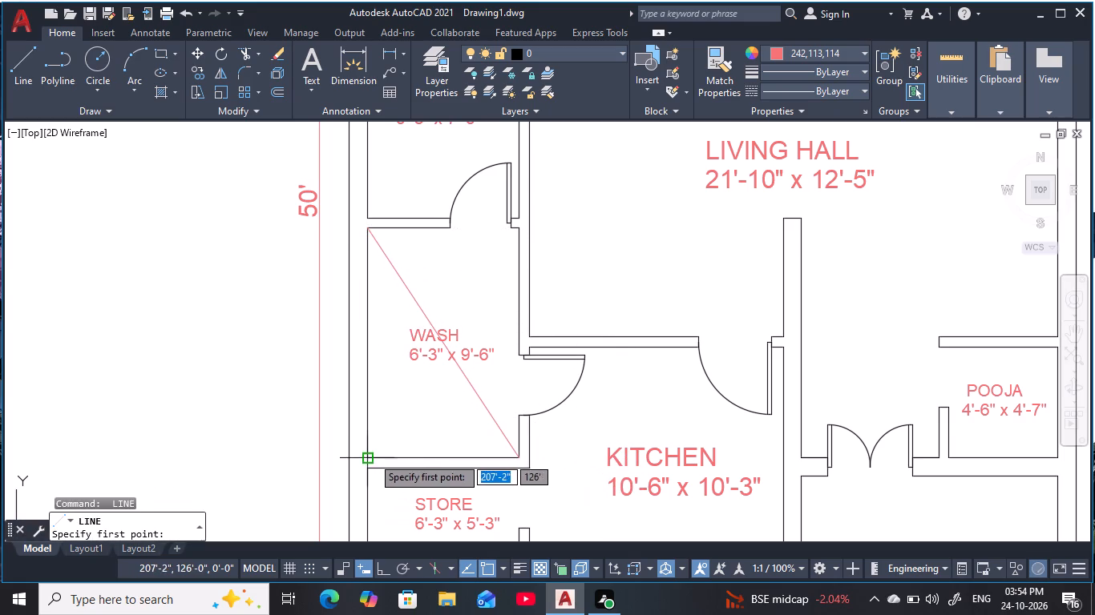
left_click(370, 456)
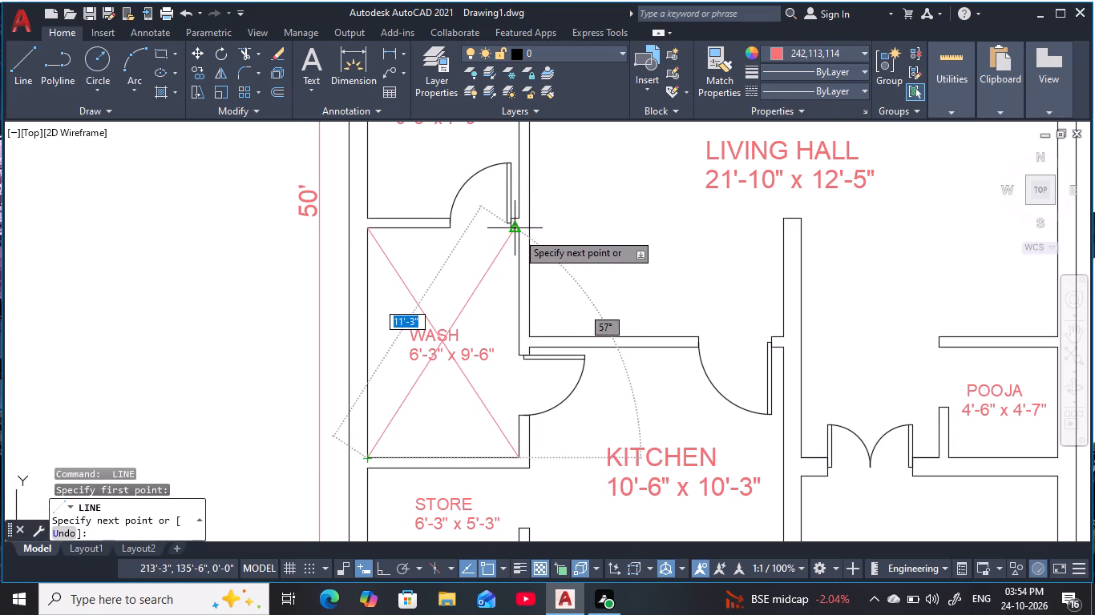
left_click(517, 232)
key("Escape")
key("Escape")
scroll(479, 330, "down", 1)
middle_click_drag(479, 330, 447, 341)
key("Escape")
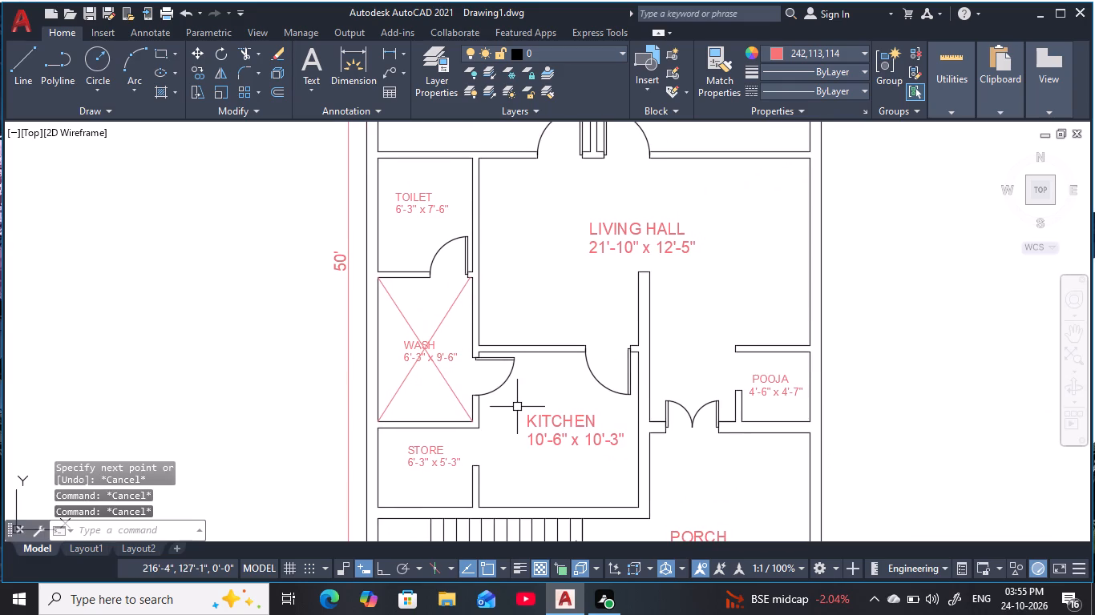
key("Escape")
key("Escape")
key("Escape")
key("Escape")
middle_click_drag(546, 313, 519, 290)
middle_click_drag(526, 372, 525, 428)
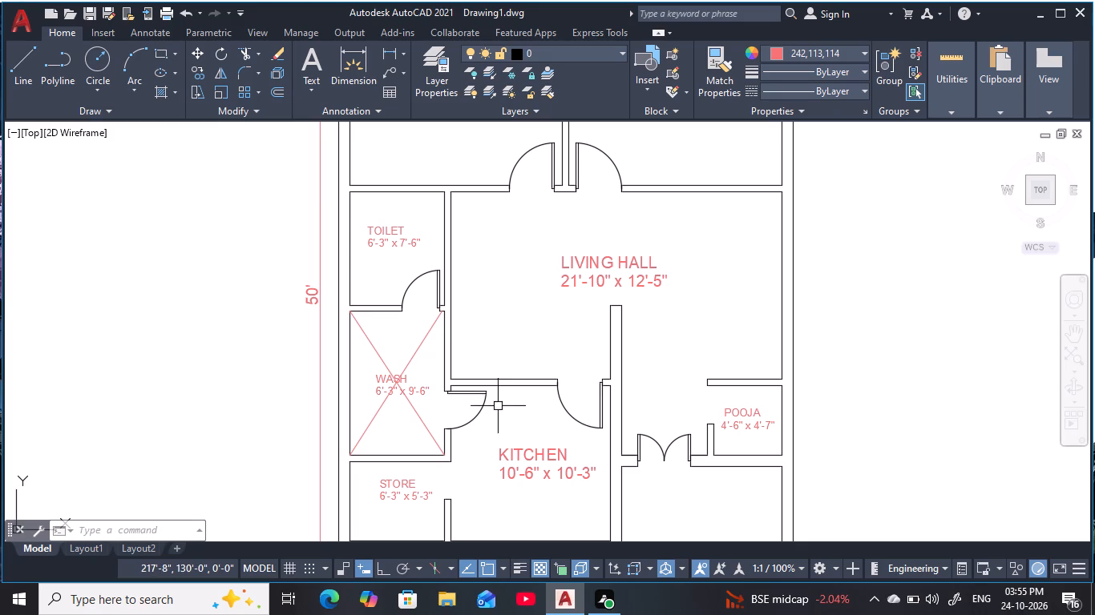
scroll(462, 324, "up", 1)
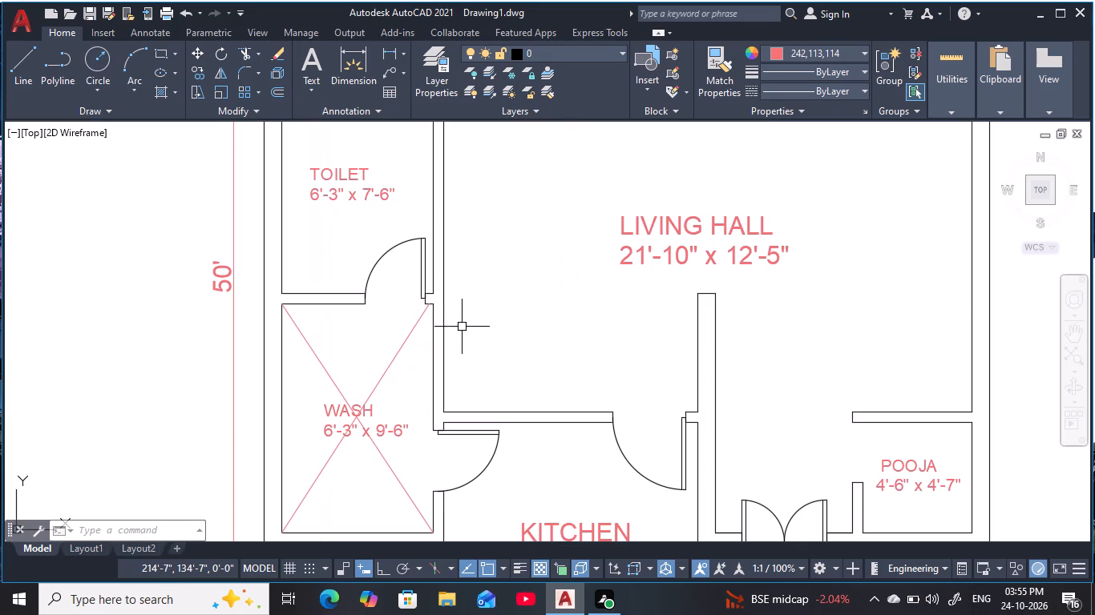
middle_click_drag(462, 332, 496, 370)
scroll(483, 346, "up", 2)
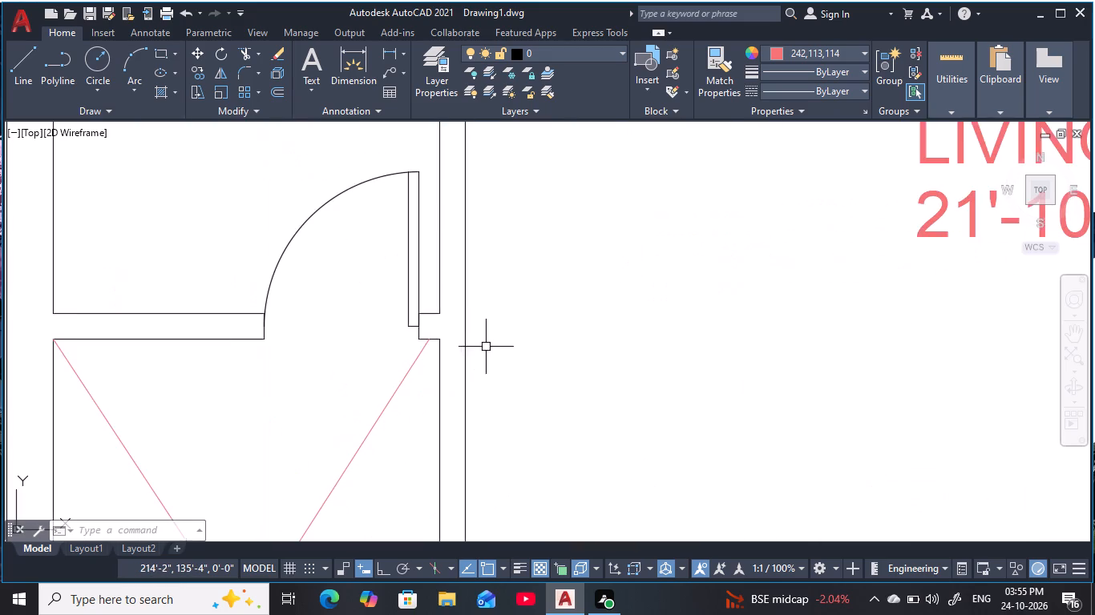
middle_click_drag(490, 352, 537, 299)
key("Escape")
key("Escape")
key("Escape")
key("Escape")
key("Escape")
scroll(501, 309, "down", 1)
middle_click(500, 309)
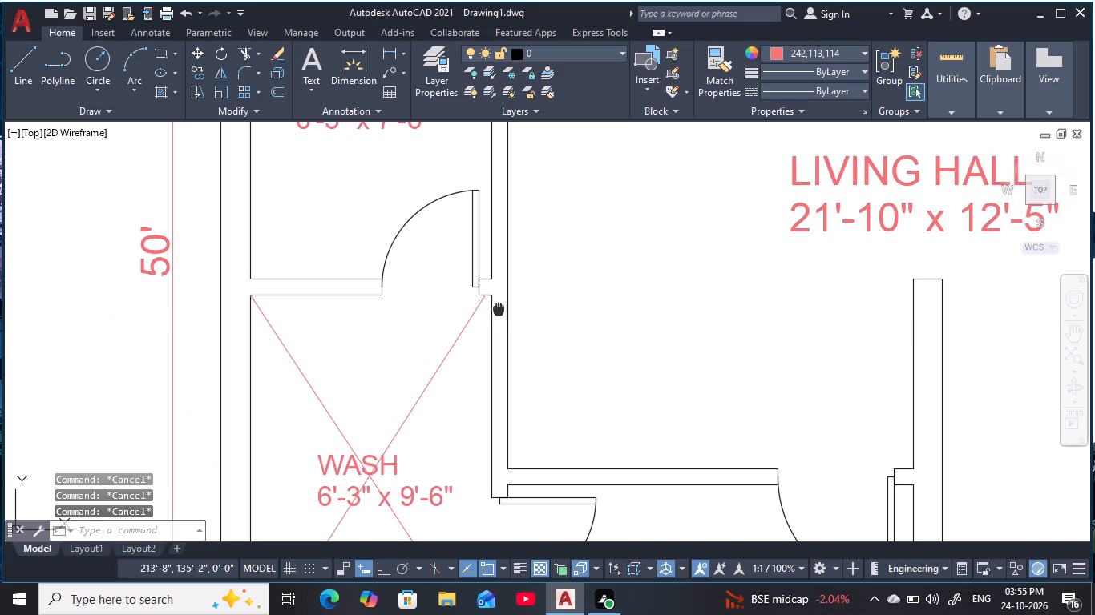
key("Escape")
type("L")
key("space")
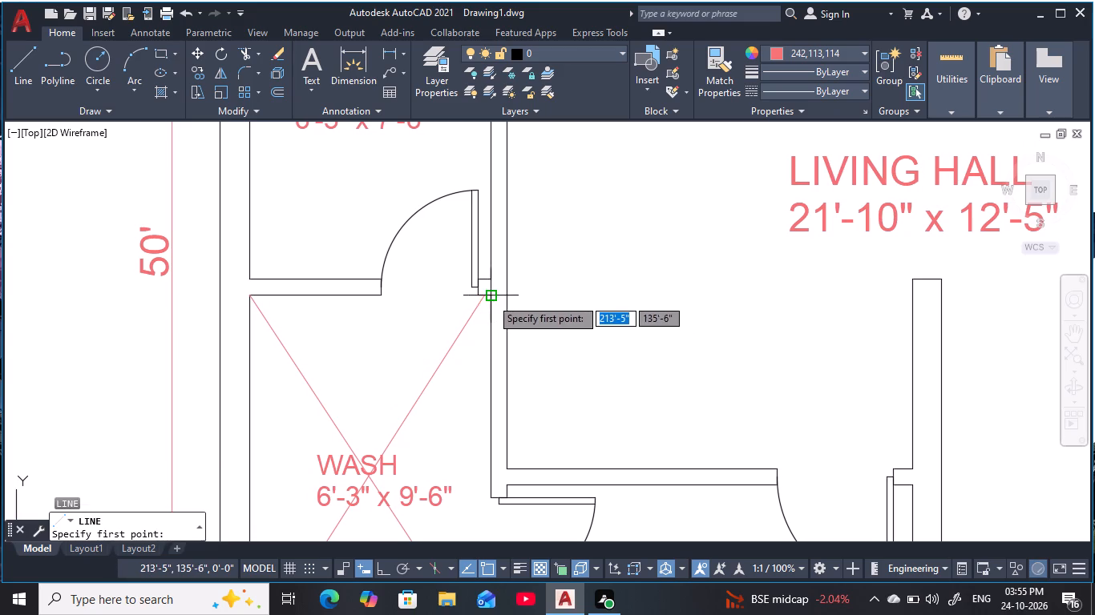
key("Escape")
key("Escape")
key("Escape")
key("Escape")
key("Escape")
Offset the short wall-end line beside the toilet door 2'-6" down into the WASH area.
type("O")
key("space")
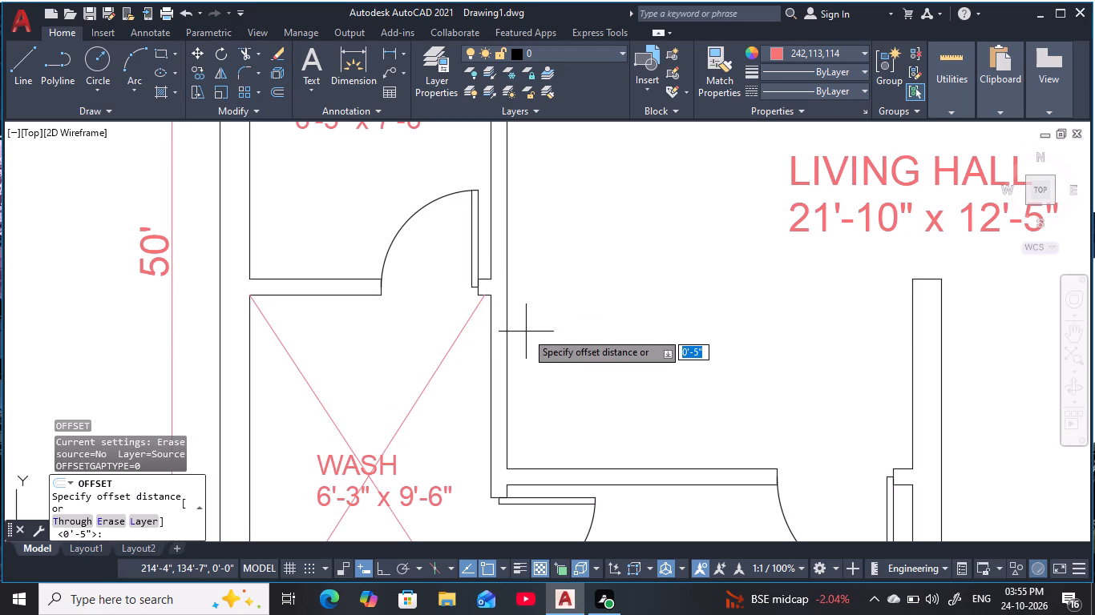
type("2'")
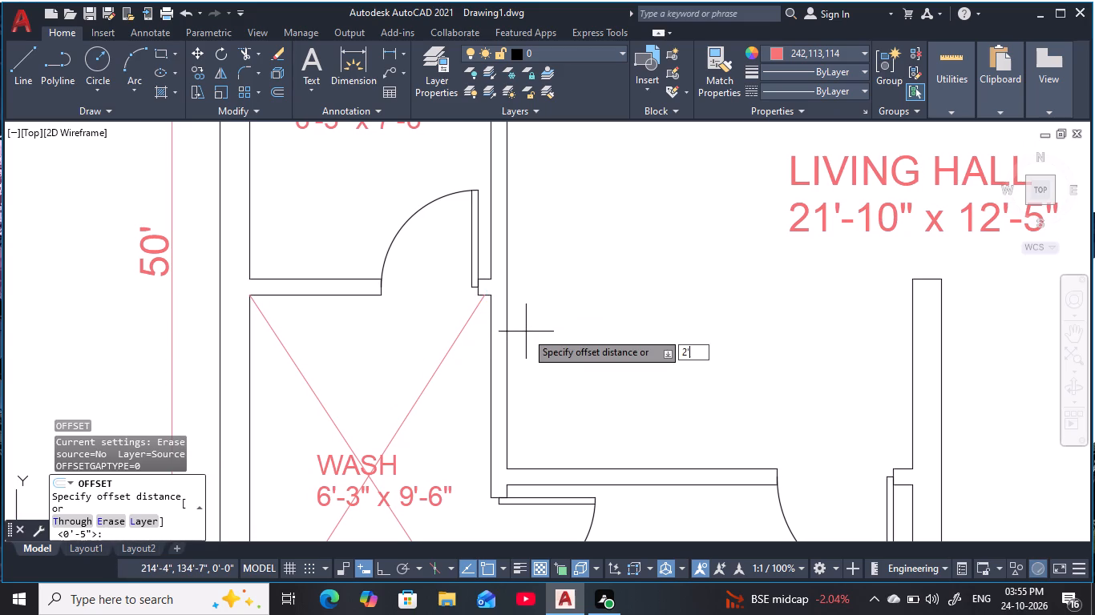
type("6")
key("space")
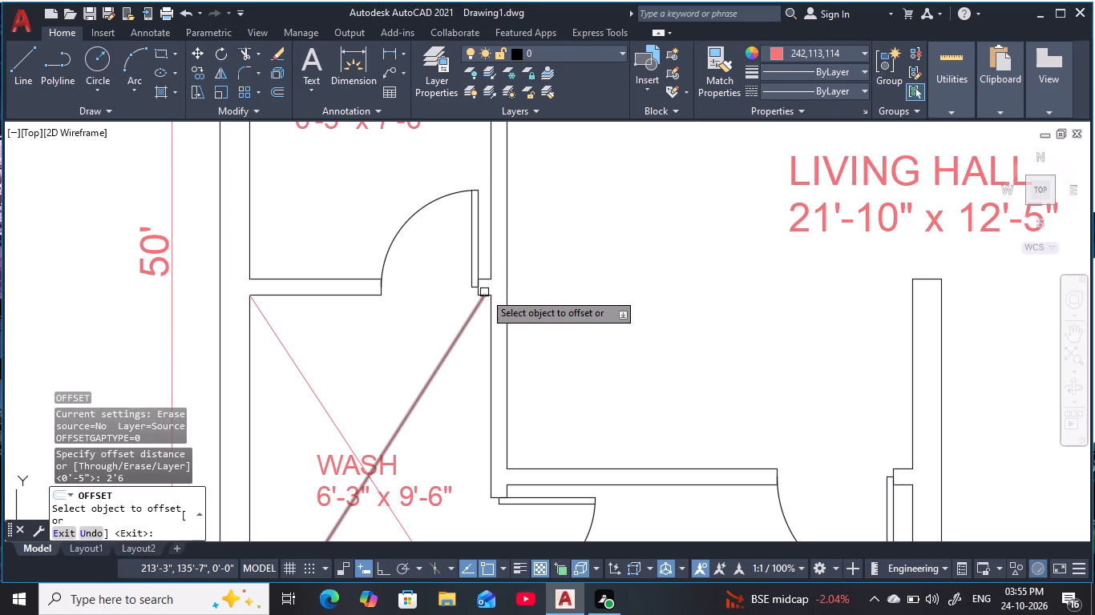
scroll(483, 299, "up", 2)
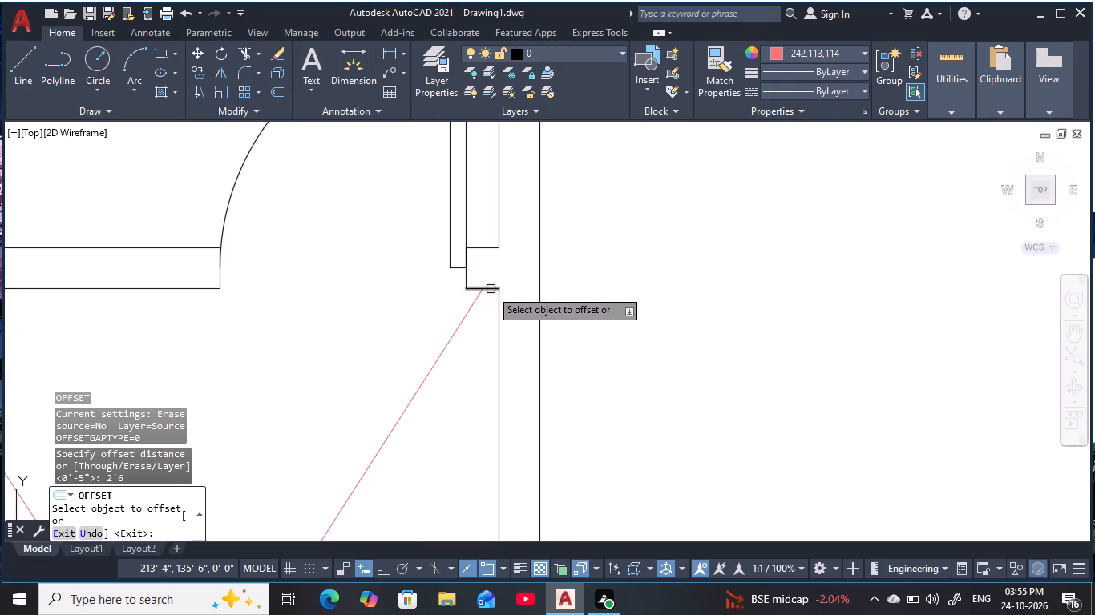
left_click(491, 289)
middle_click_drag(506, 444, 509, 301)
left_click(491, 452)
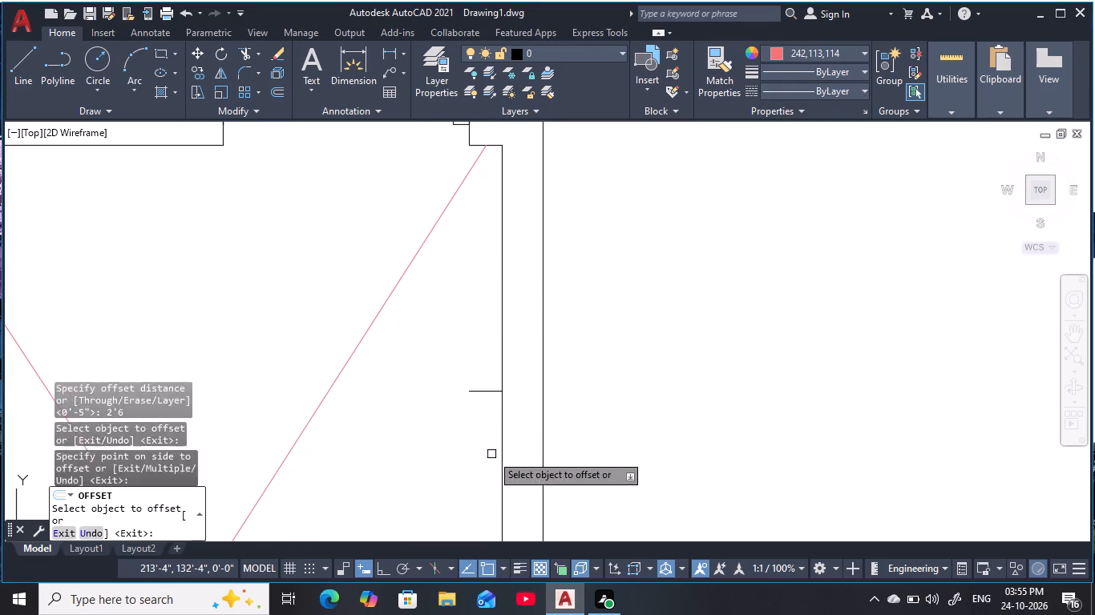
key("Escape")
key("Escape")
key("Escape")
Extend the offset line and the original wall-end line across the wall to its LIVING HALL face.
type("EX")
key("space")
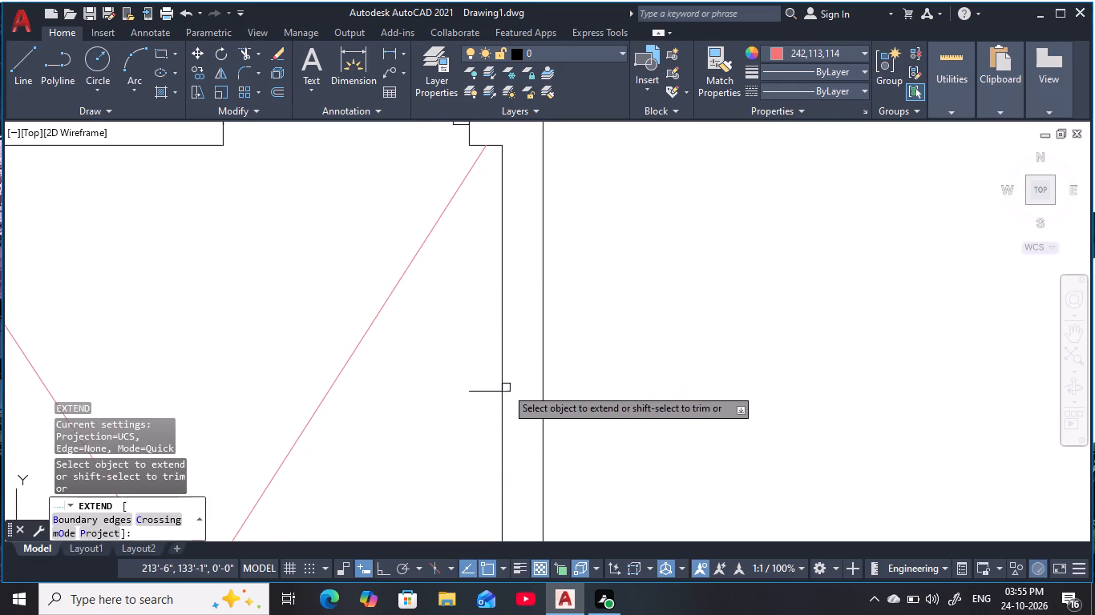
left_click(496, 392)
key("Escape")
key("Escape")
key("Escape")
key("Escape")
key("Escape")
key("Escape")
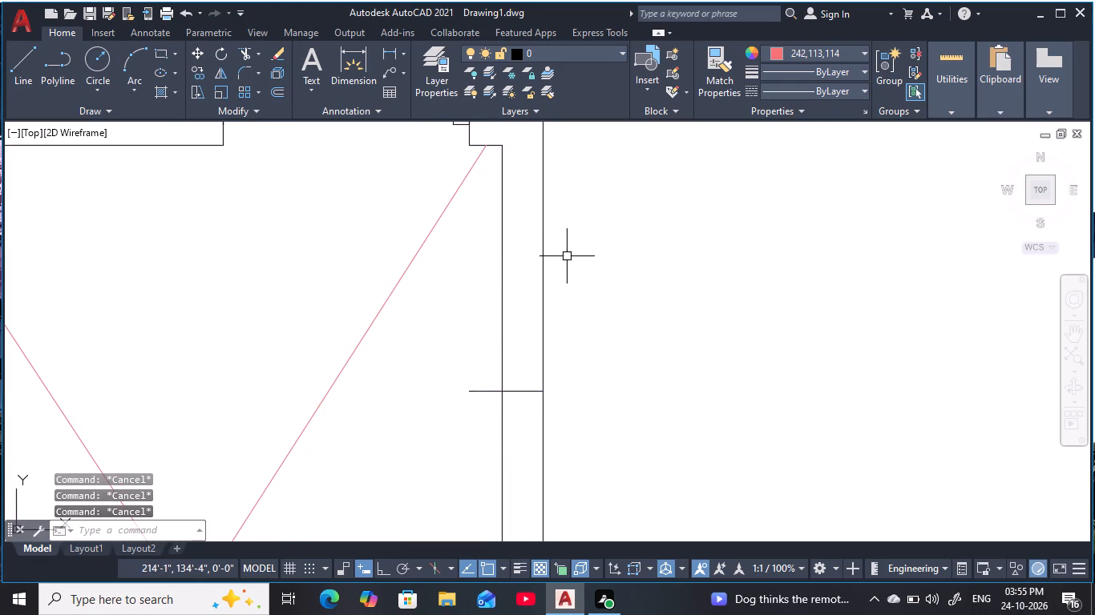
key("Escape")
key("Escape")
key("Escape")
key("Escape")
type("EX")
key("space")
left_click(491, 145)
key("Escape")
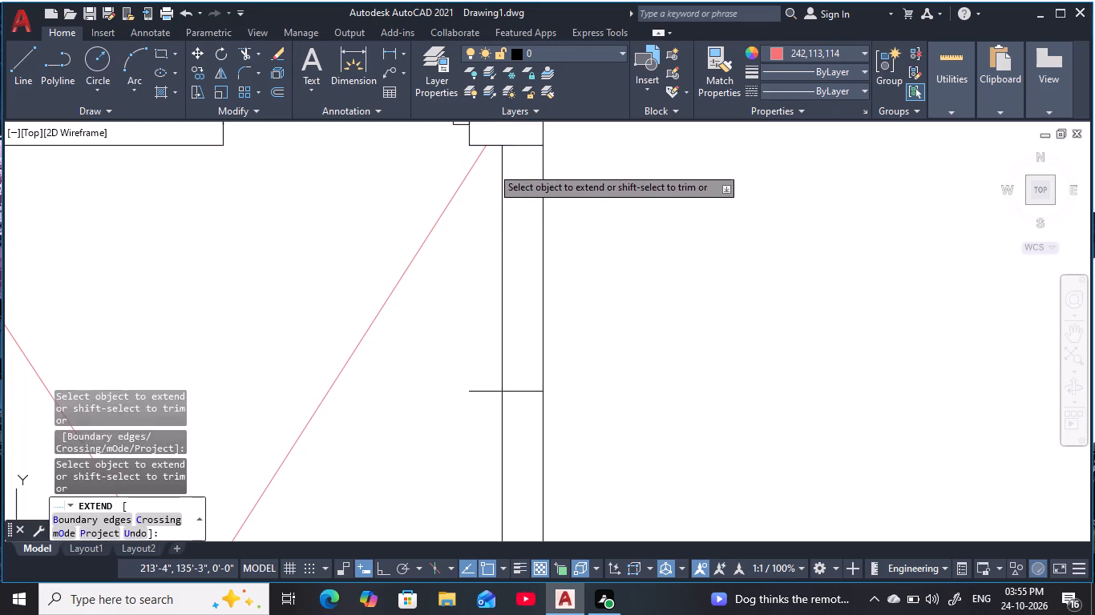
key("Escape")
key("Escape")
Trim both wall lines between the two extended lines to open a 2'-6" gap between WASH and LIVING HALL.
type("TR")
key("space")
left_click(604, 236)
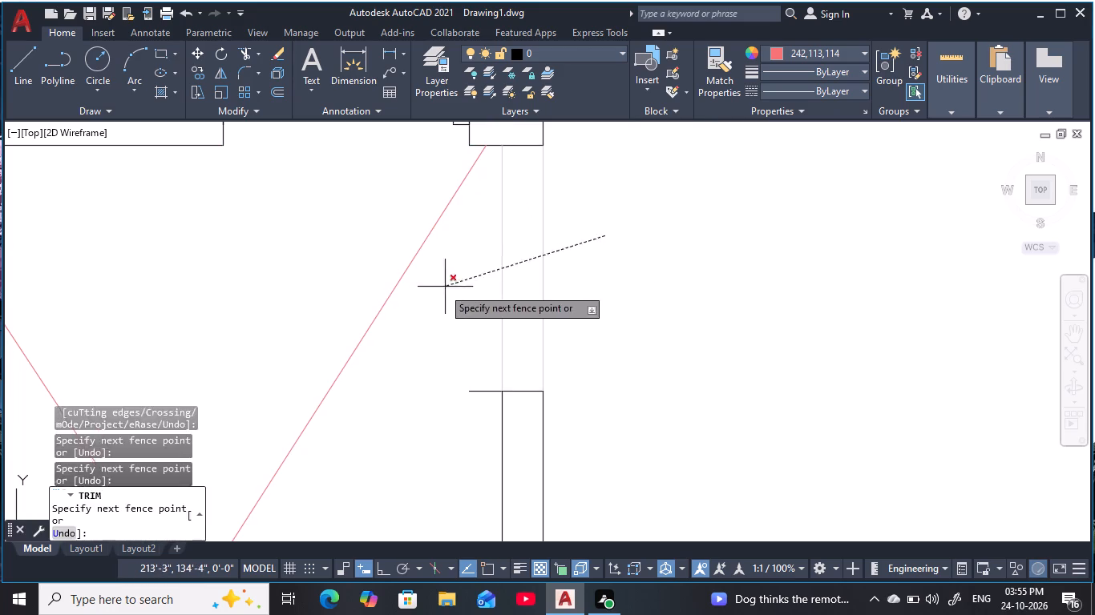
left_click(441, 290)
middle_click_drag(528, 284, 534, 313)
scroll(530, 287, "down", 1)
key("Escape")
key("Escape")
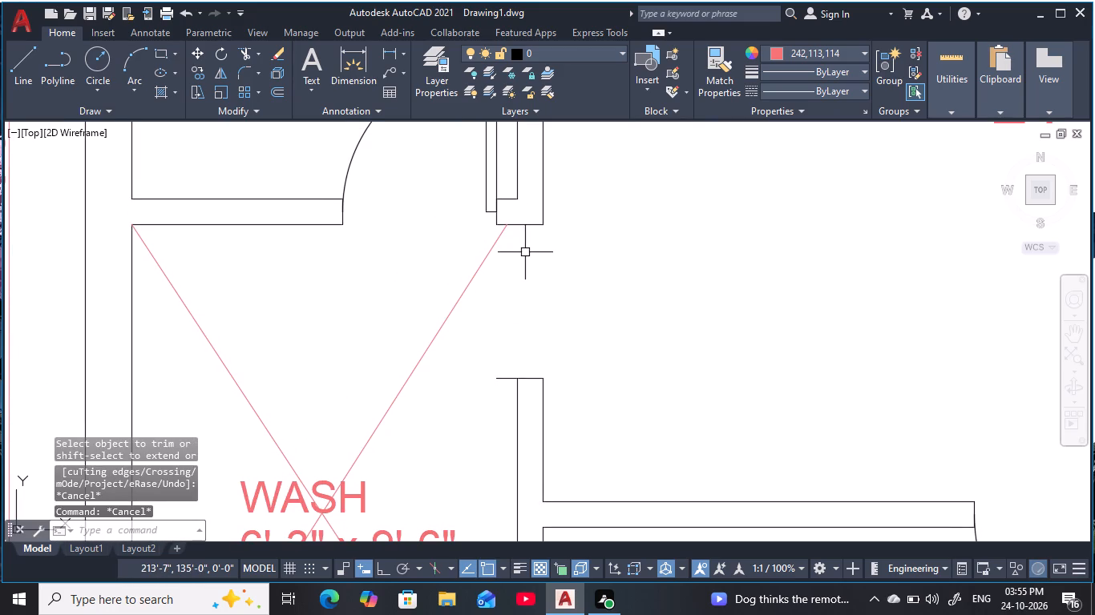
Draw a 2'-6" vertical line across the new WASH opening, along the LIVING HALL face of the wall.
type("L")
key("space")
left_click(544, 225)
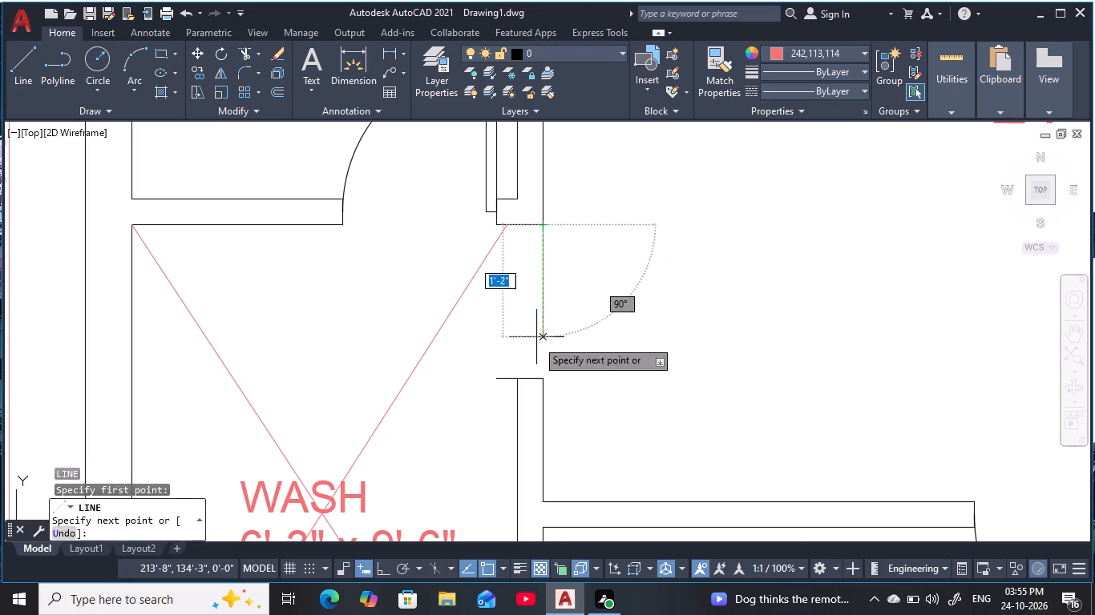
left_click(543, 378)
key("Escape")
key("Escape")
key("Escape")
key("Escape")
key("Escape")
key("Escape")
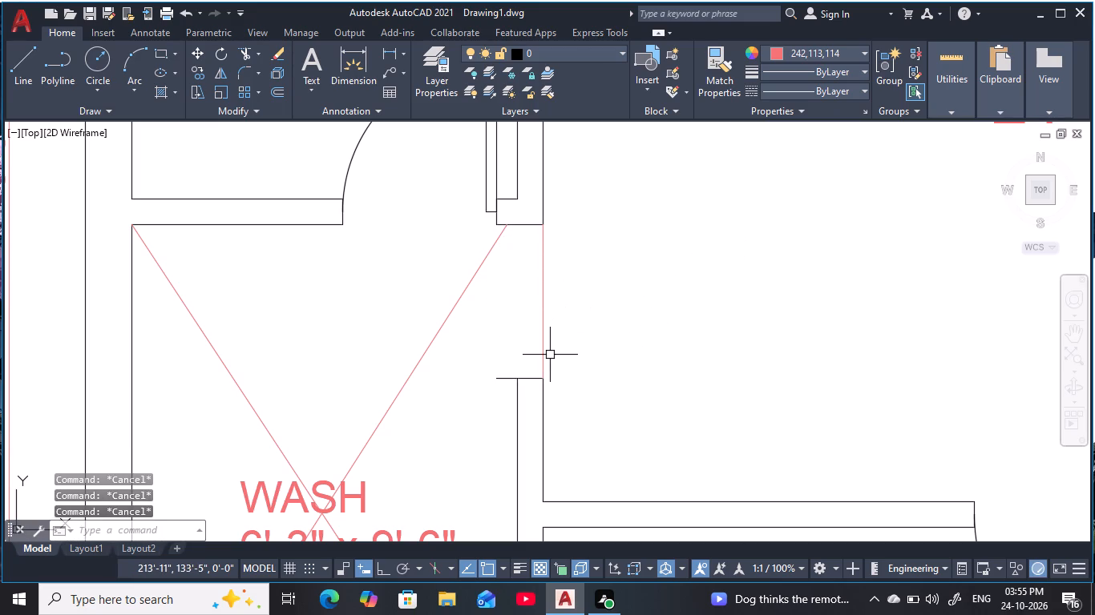
Trim the stub at the lower edge of the new opening that projects into the WASH area.
type("TR")
key("space")
left_click(505, 380)
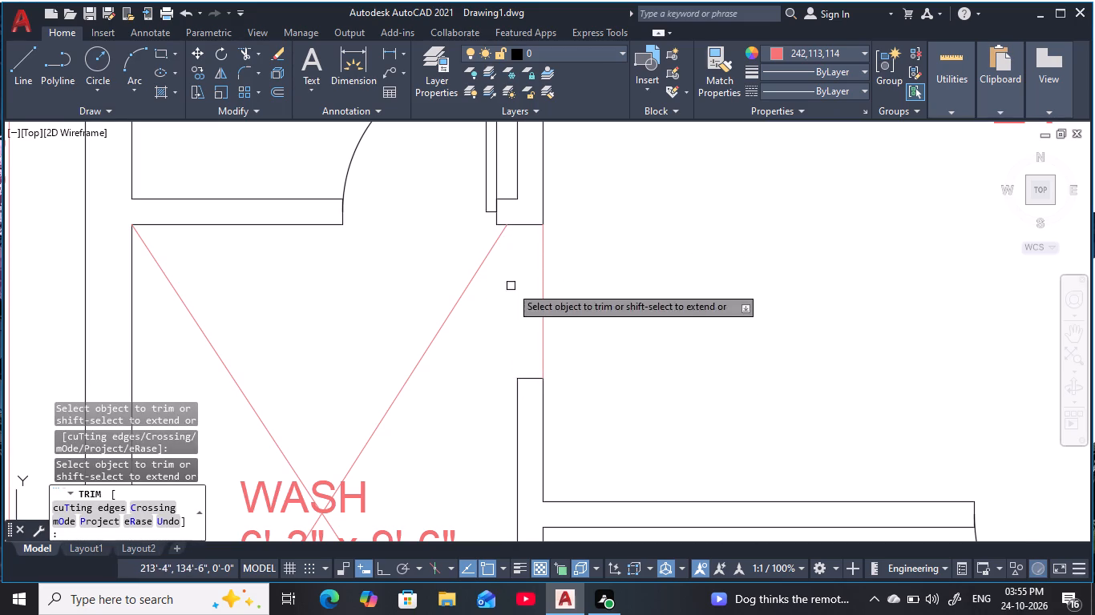
middle_click_drag(511, 284, 519, 307)
scroll(520, 313, "down", 2)
middle_click_drag(568, 344, 555, 282)
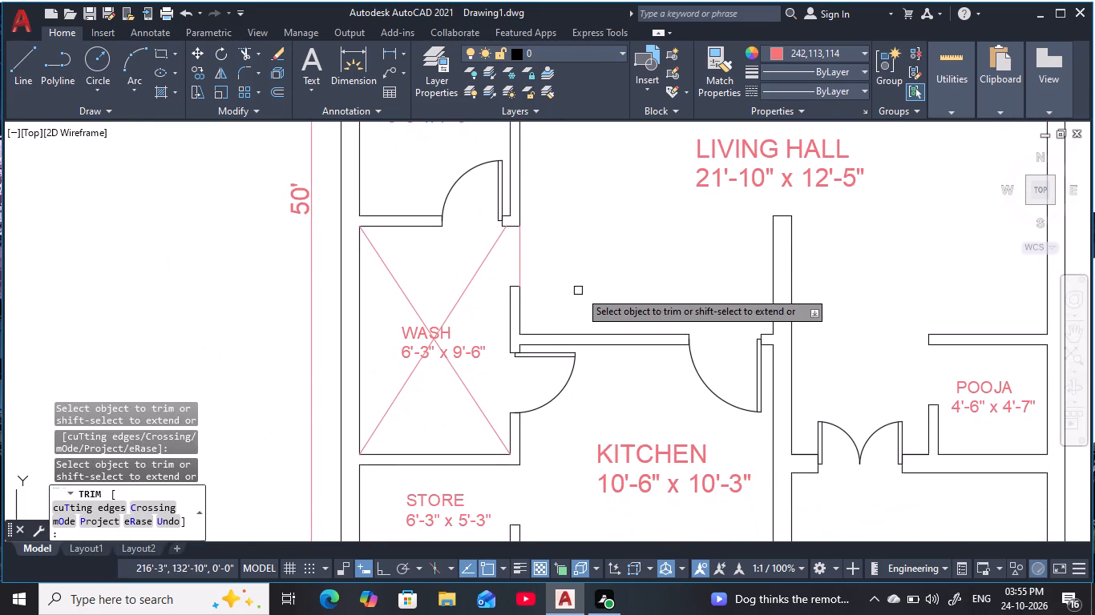
scroll(617, 296, "down", 1)
middle_click_drag(620, 296, 604, 276)
middle_click_drag(612, 352, 569, 331)
key("Escape")
key("Escape")
key("Escape")
Draw a 2'-6" vertical line across the POOJA room opening, from the upper wall's lower corner to the short wall below.
middle_click_drag(552, 339, 544, 304)
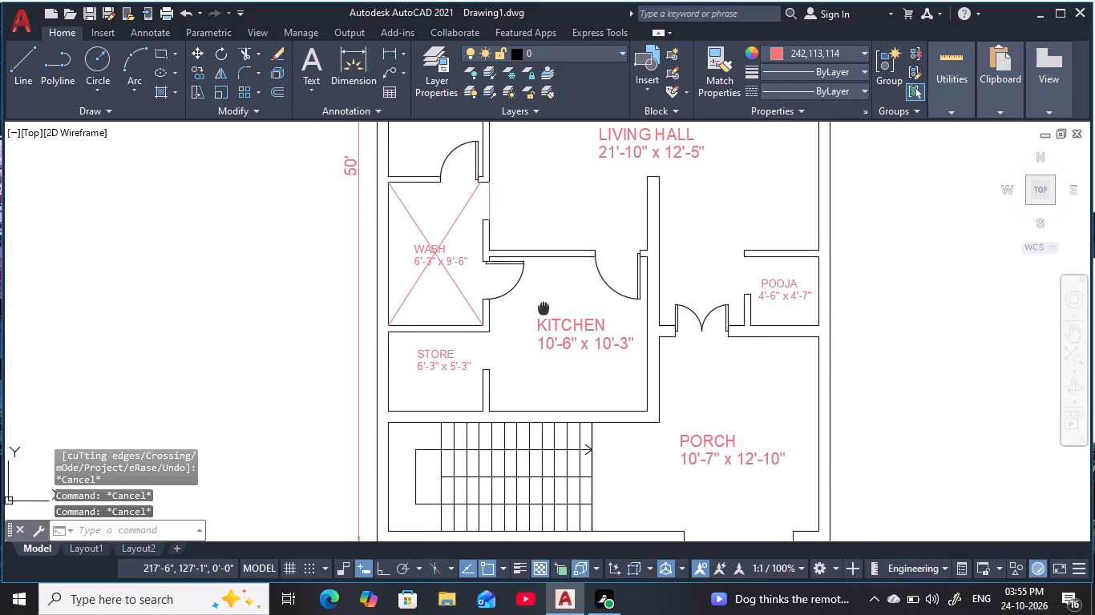
middle_click_drag(544, 304, 547, 289)
middle_click_drag(548, 369, 506, 370)
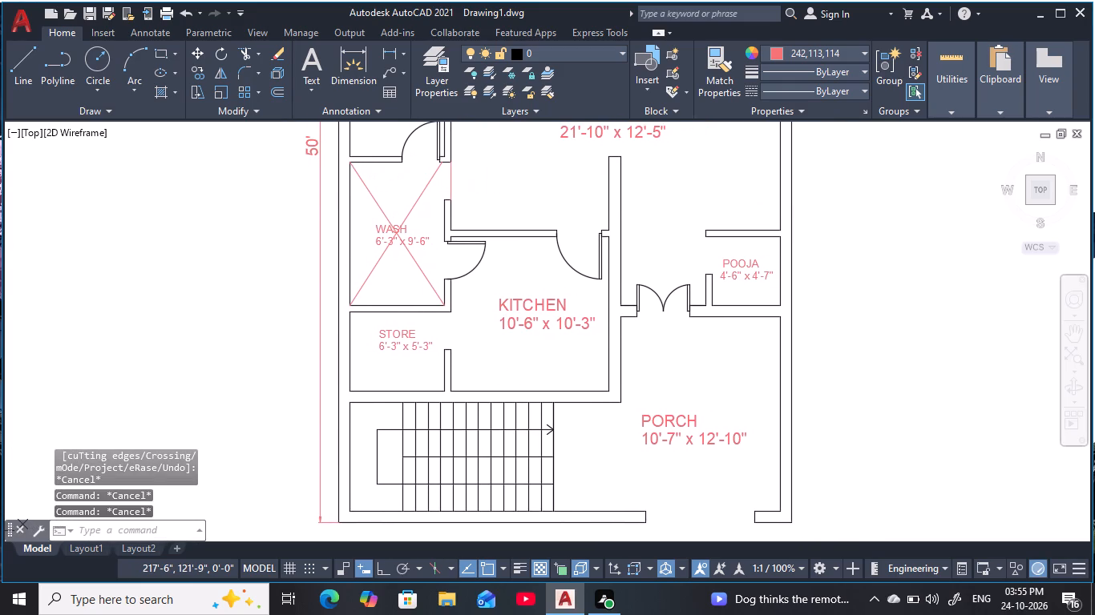
middle_click_drag(506, 370, 464, 417)
scroll(687, 307, "up", 3)
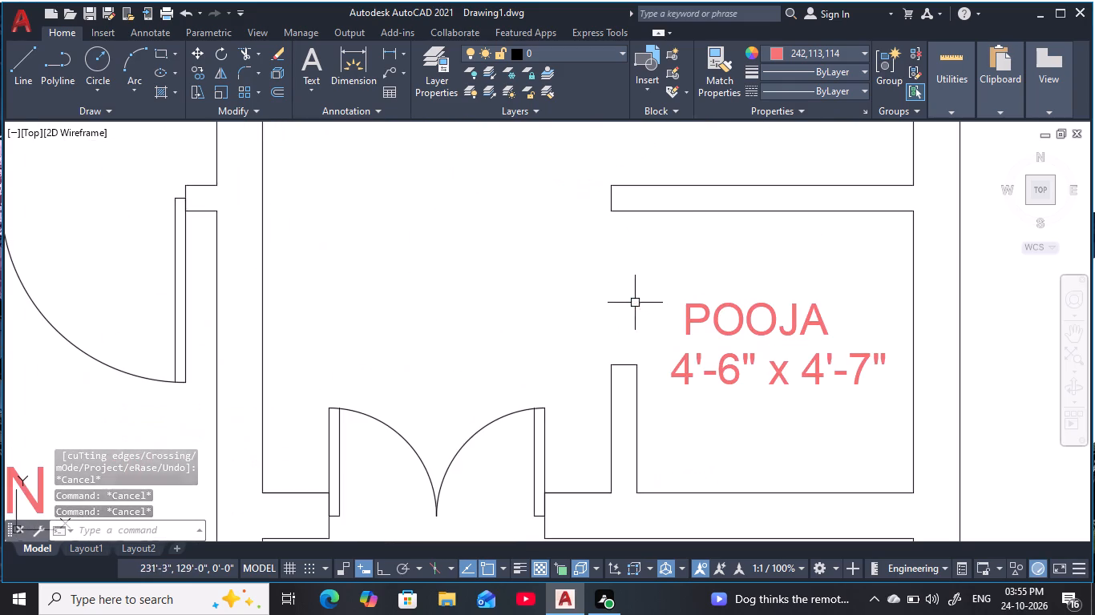
middle_click_drag(621, 299, 533, 289)
key("space")
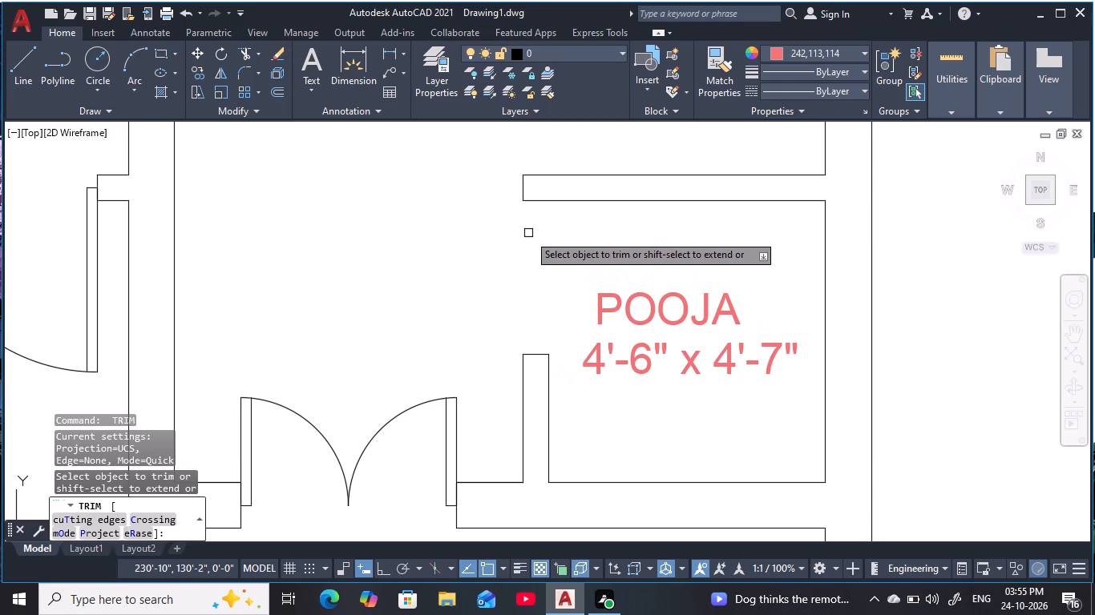
key("Escape")
key("Escape")
key("l")
key("space")
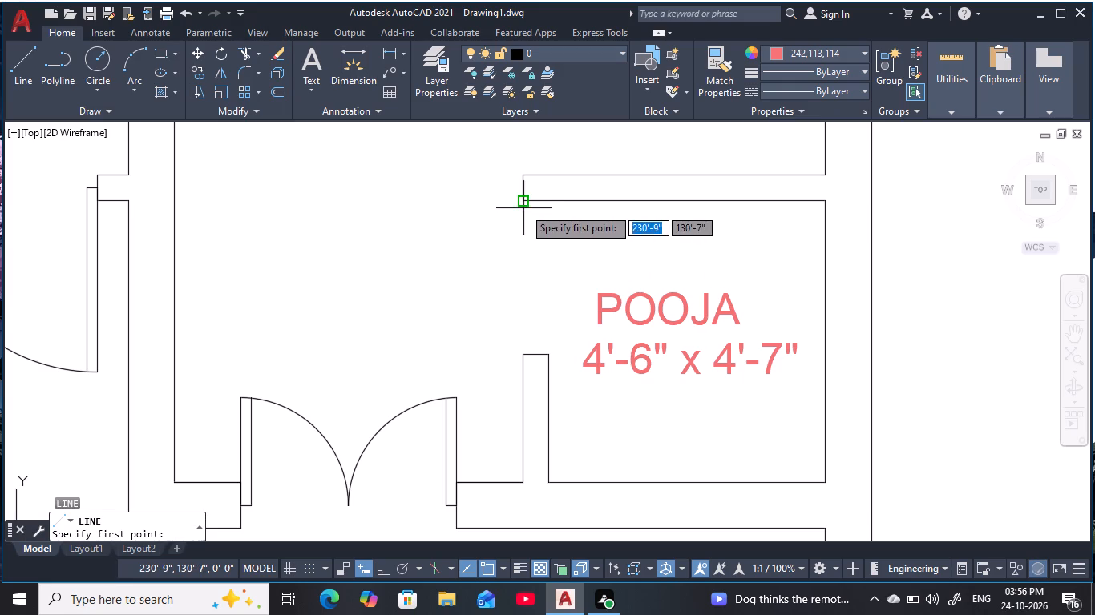
left_click(523, 201)
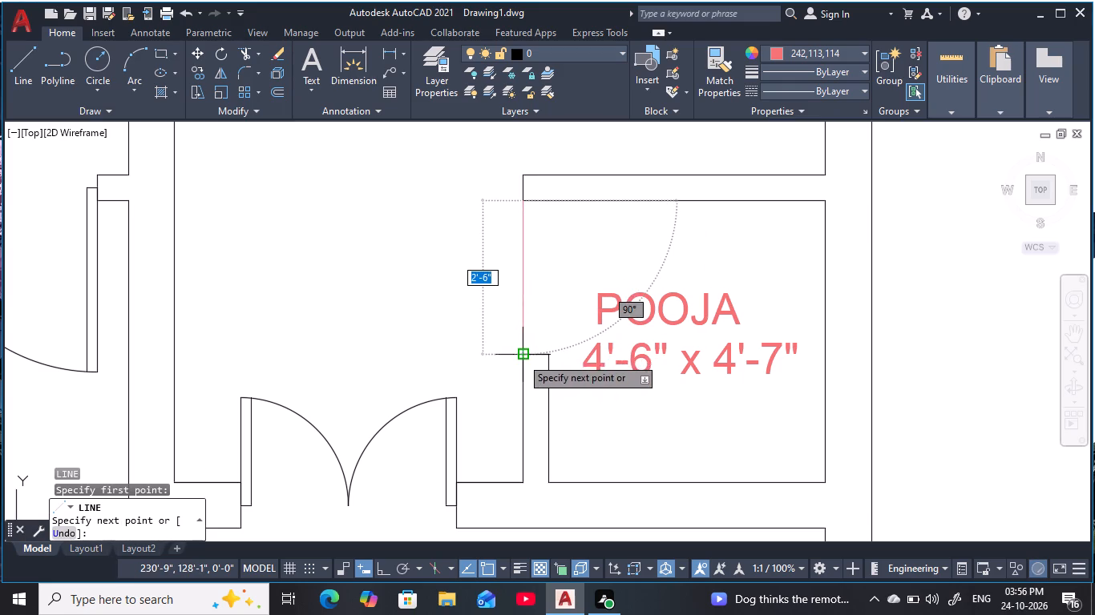
left_click(521, 357)
key("Escape")
key("Escape")
Draw a diagonal across the PORCH entrance gap, from the left wall end's upper corner to the right wall end's lower corner.
scroll(503, 345, "down", 1)
middle_click_drag(503, 345, 520, 267)
scroll(520, 267, "down", 3)
middle_click_drag(530, 442, 533, 435)
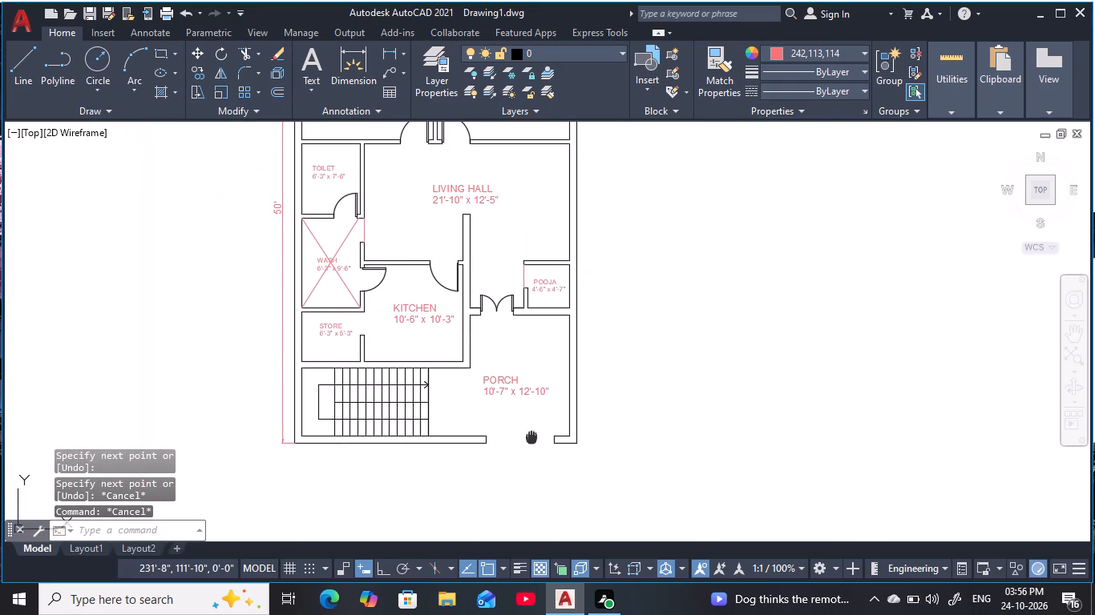
middle_click_drag(533, 435, 545, 392)
scroll(544, 394, "up", 4)
middle_click_drag(543, 394, 513, 373)
key("Escape")
key("space")
key("space")
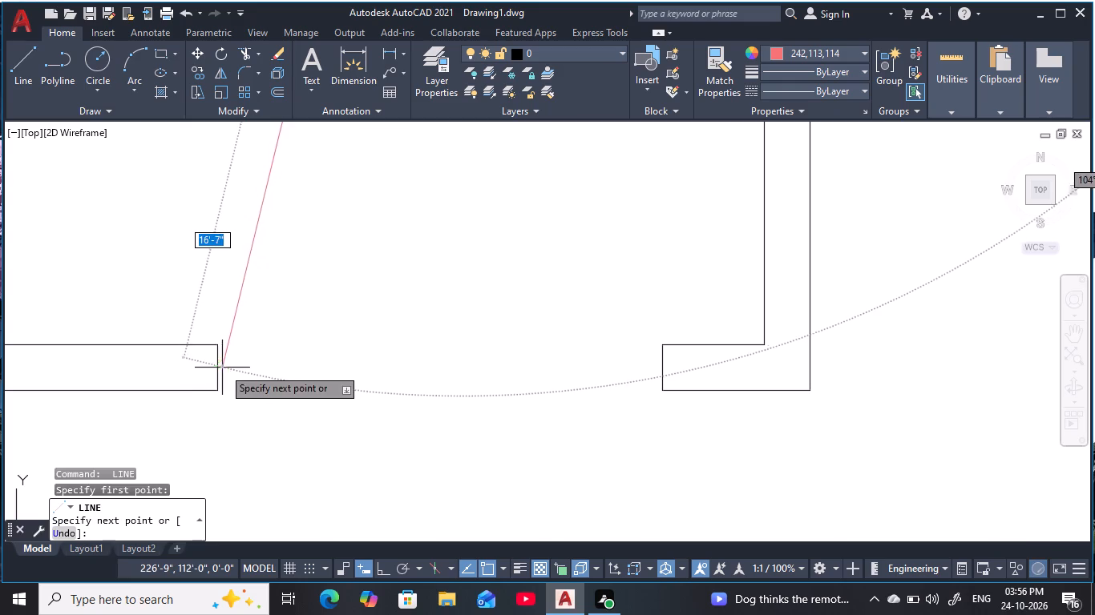
key("Escape")
key("Escape")
key("Escape")
key("space")
left_click(218, 344)
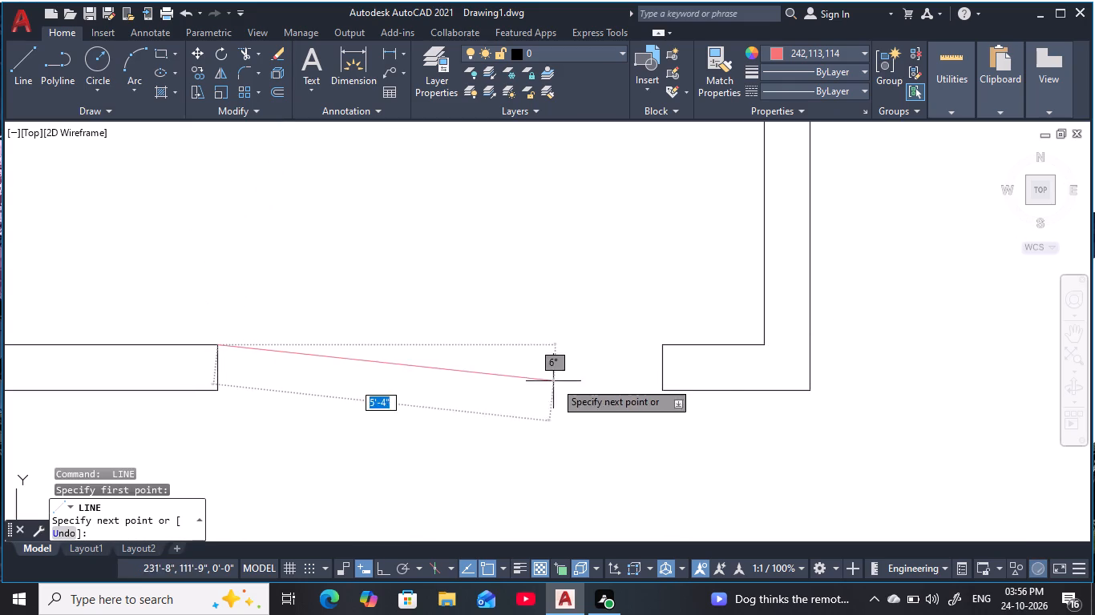
left_click(659, 391)
key("Escape")
key("Escape")
Draw the crossing diagonal in the PORCH entrance gap, from the right wall end's upper corner to the left wall end's lower corner.
key("space")
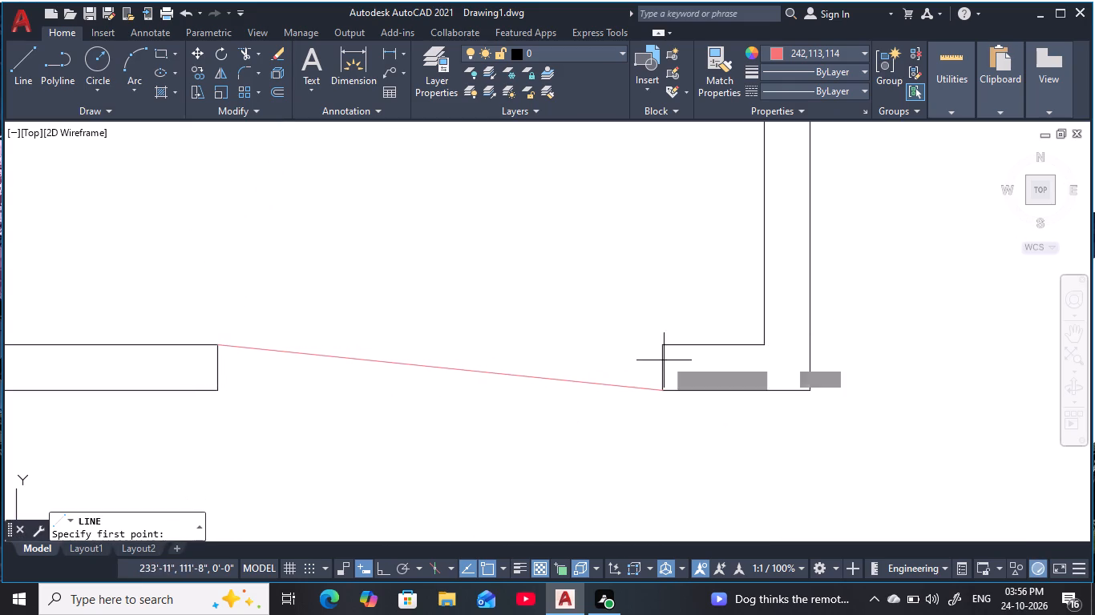
left_click(658, 346)
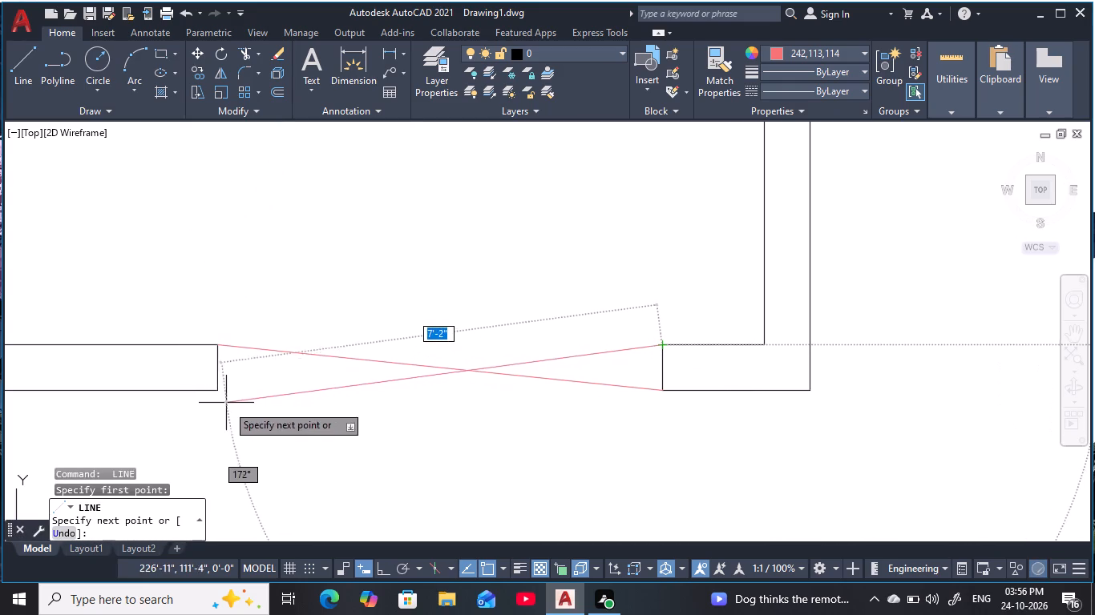
left_click(218, 392)
key("Escape")
key("Escape")
Erase the WASH diagonal that ends on the short wall end beside the toilet door.
scroll(520, 279, "down", 2)
middle_click_drag(523, 279, 658, 416)
scroll(631, 390, "down", 1)
scroll(522, 405, "down", 1)
middle_click_drag(522, 405, 542, 437)
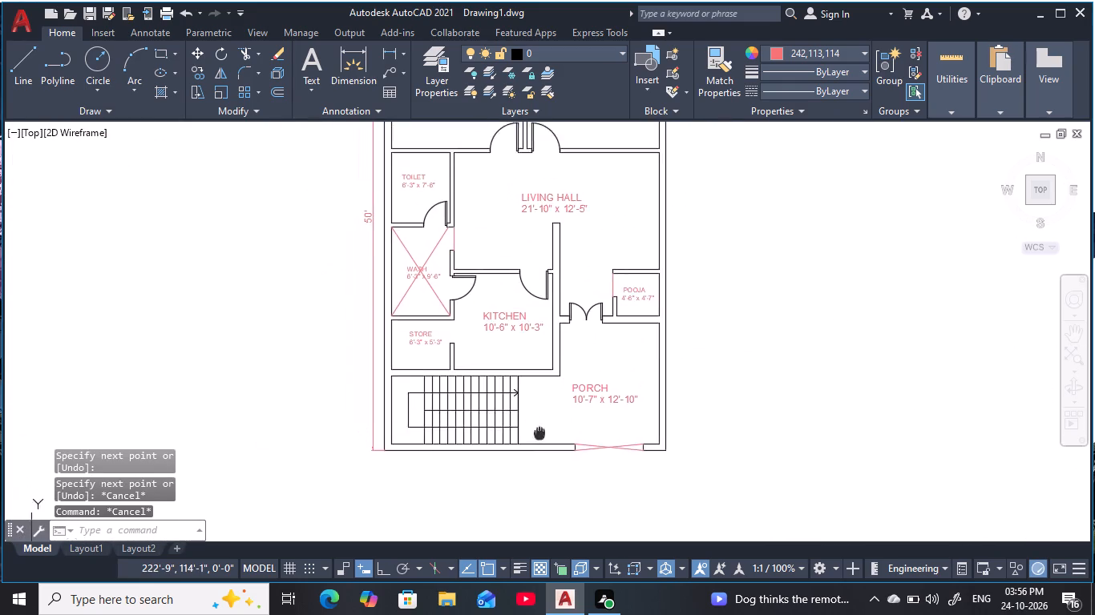
middle_click_drag(542, 437, 556, 454)
scroll(547, 425, "up", 1)
middle_click_drag(547, 424, 522, 419)
middle_click_drag(488, 316, 493, 509)
scroll(501, 421, "up", 1)
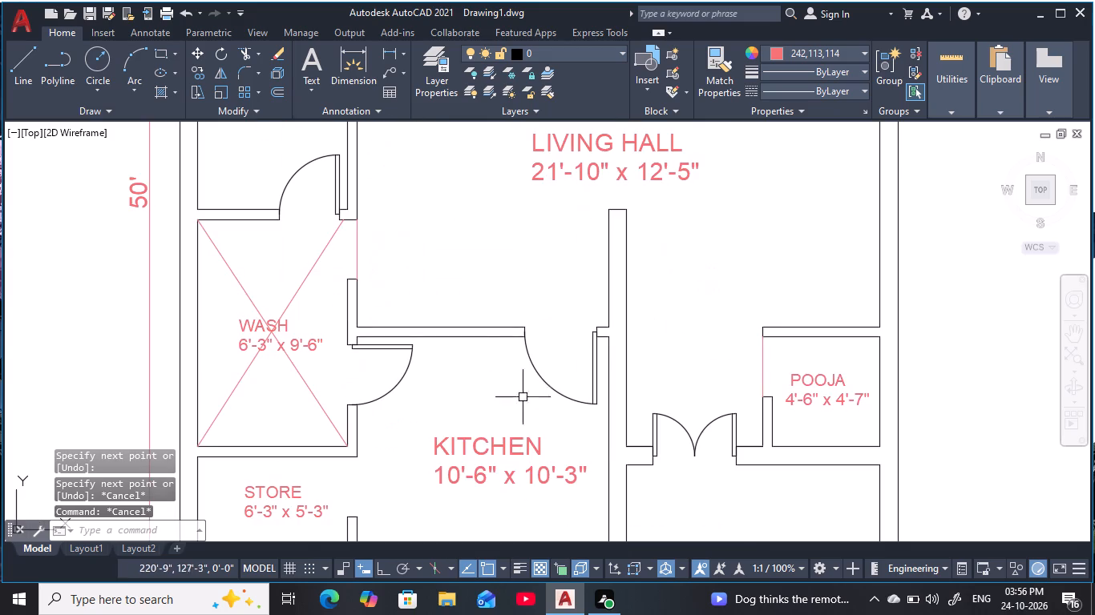
scroll(517, 364, "down", 2)
middle_click_drag(517, 364, 524, 426)
scroll(497, 389, "up", 2)
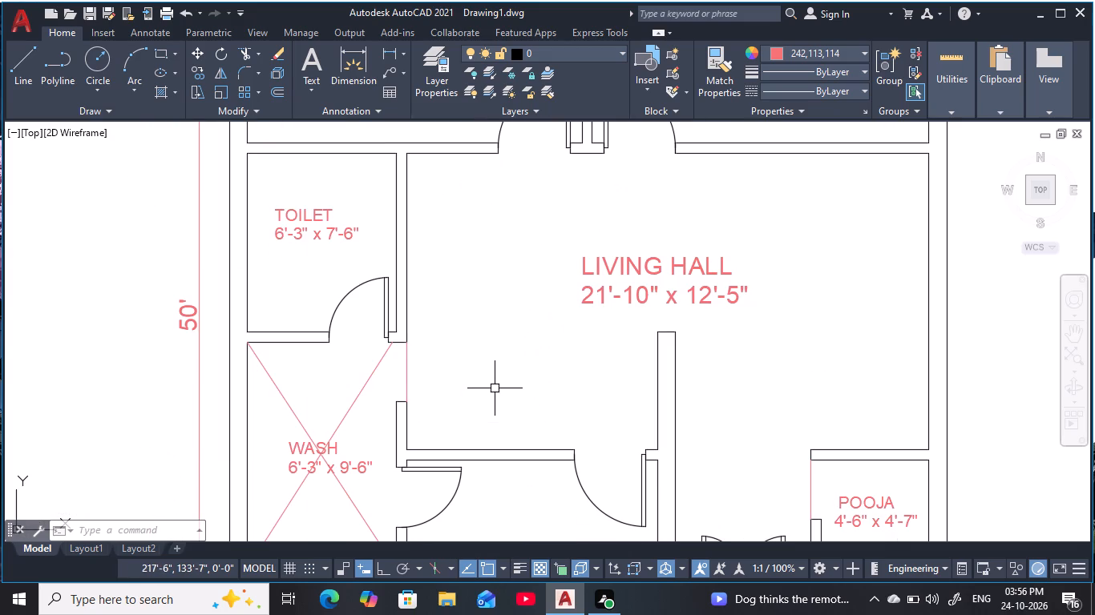
scroll(347, 368, "up", 2)
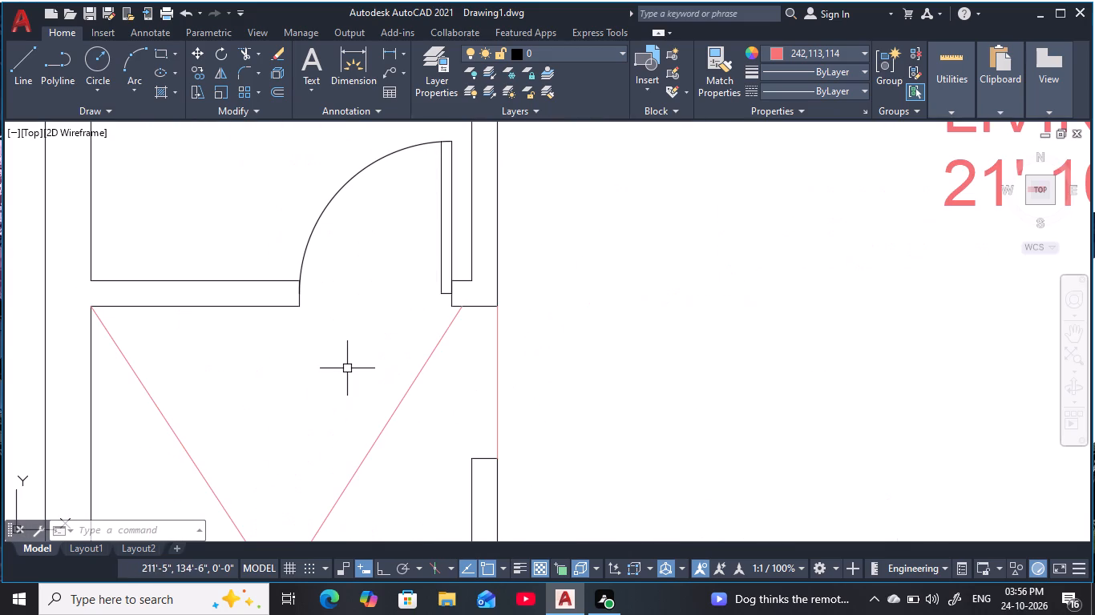
left_click(438, 387)
left_click(378, 376)
type("E")
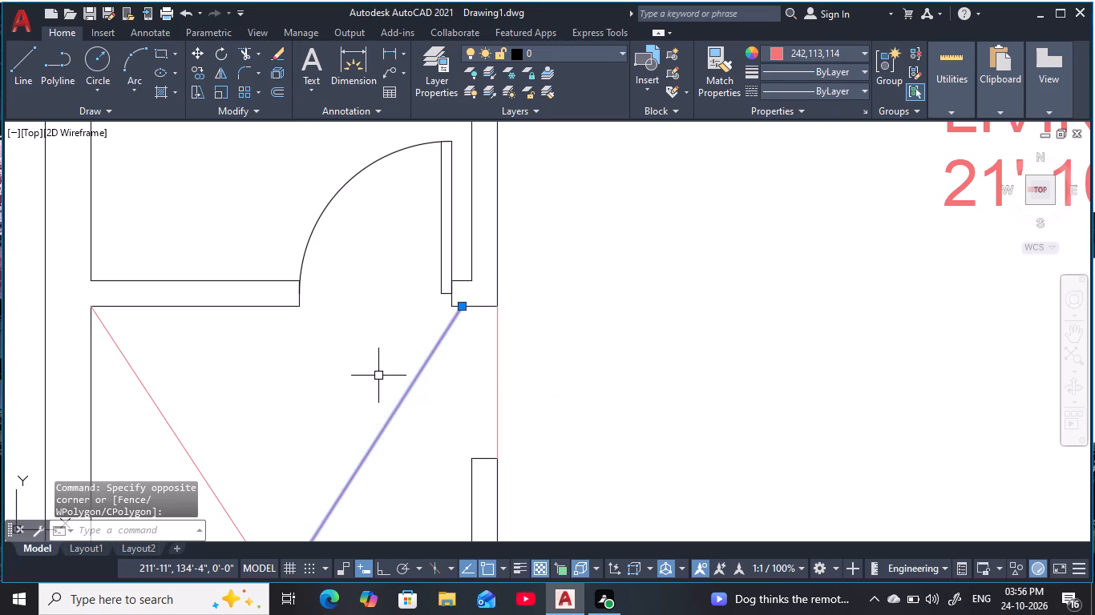
key("space")
key("Escape")
key("Escape")
key("Escape")
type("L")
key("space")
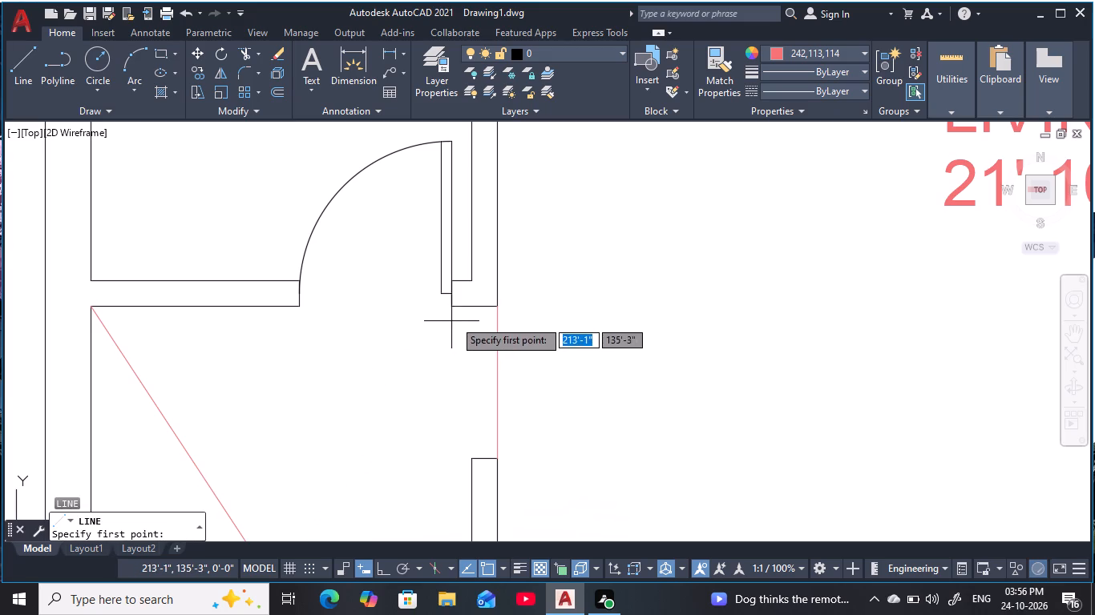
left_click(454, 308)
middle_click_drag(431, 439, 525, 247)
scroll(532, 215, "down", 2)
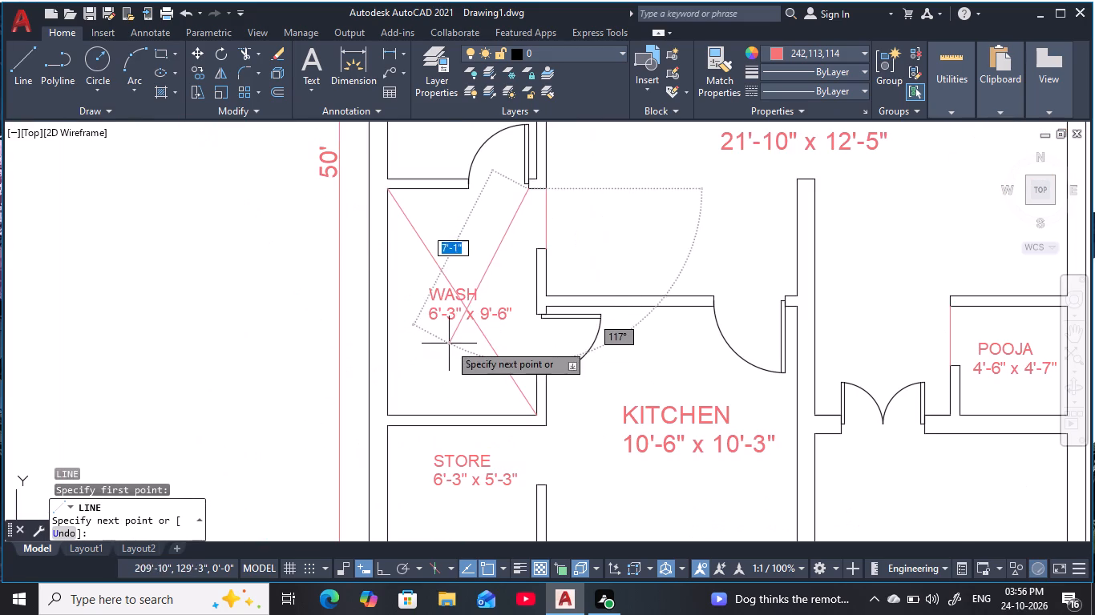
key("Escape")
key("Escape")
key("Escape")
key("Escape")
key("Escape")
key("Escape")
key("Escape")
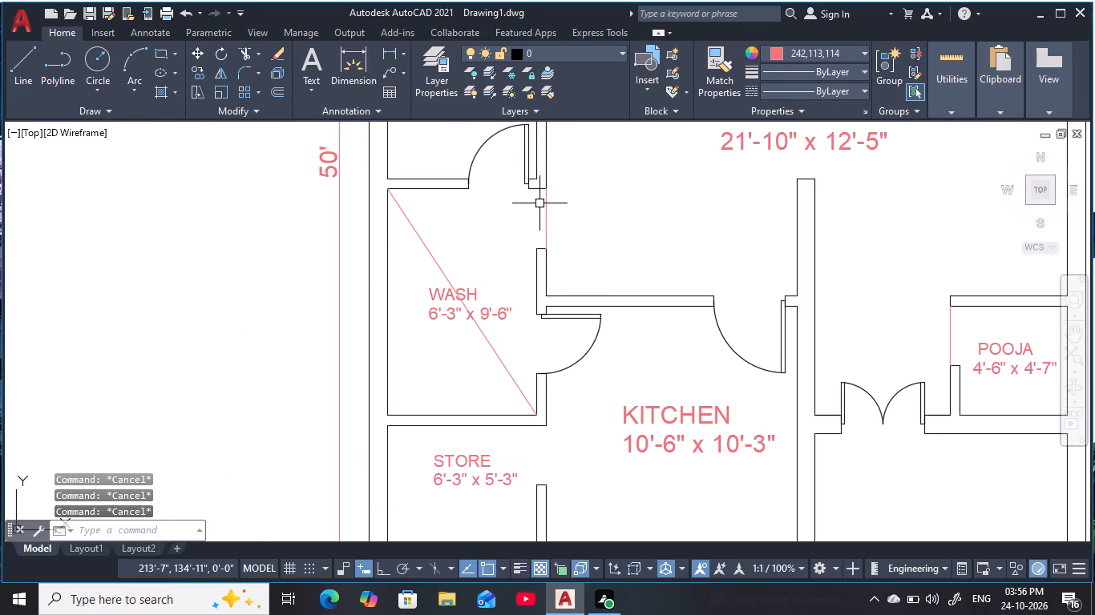
Draw the second WASH diagonal, about 11'-4" long, from the top corner beside the toilet door to the opposite bottom corner.
key("space")
scroll(536, 194, "up", 4)
middle_click_drag(528, 159, 521, 256)
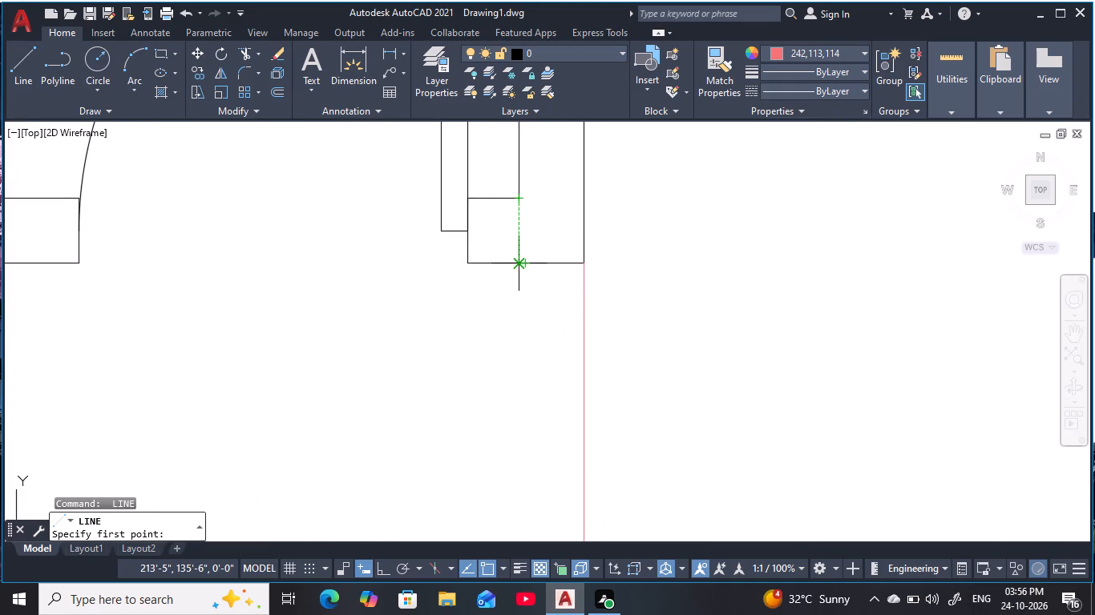
left_click(520, 262)
middle_click_drag(471, 320, 598, 147)
scroll(410, 474, "down", 4)
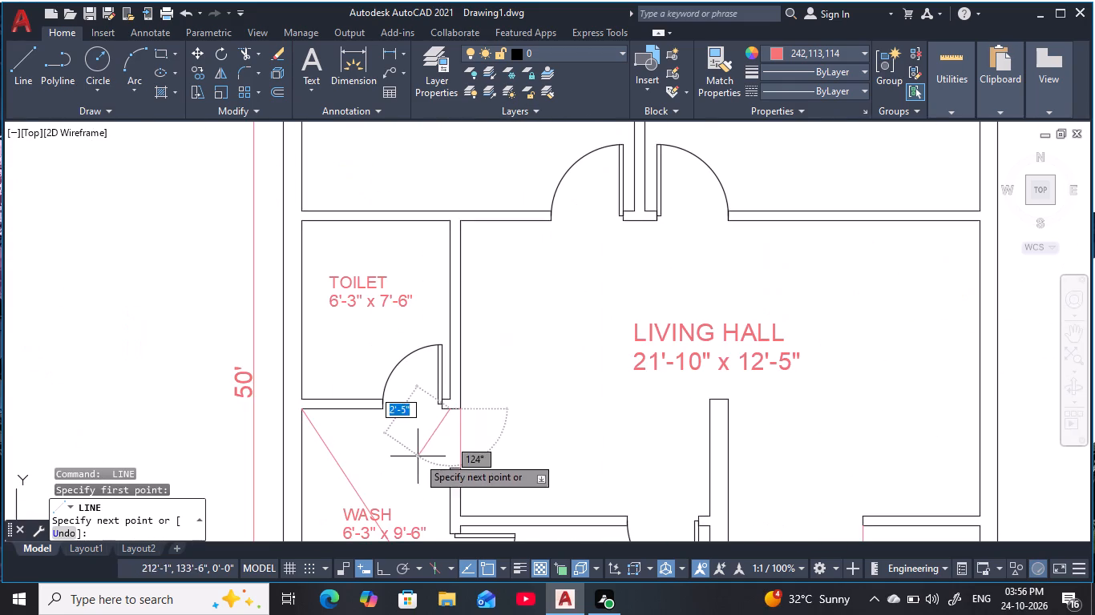
middle_click_drag(402, 481, 467, 318)
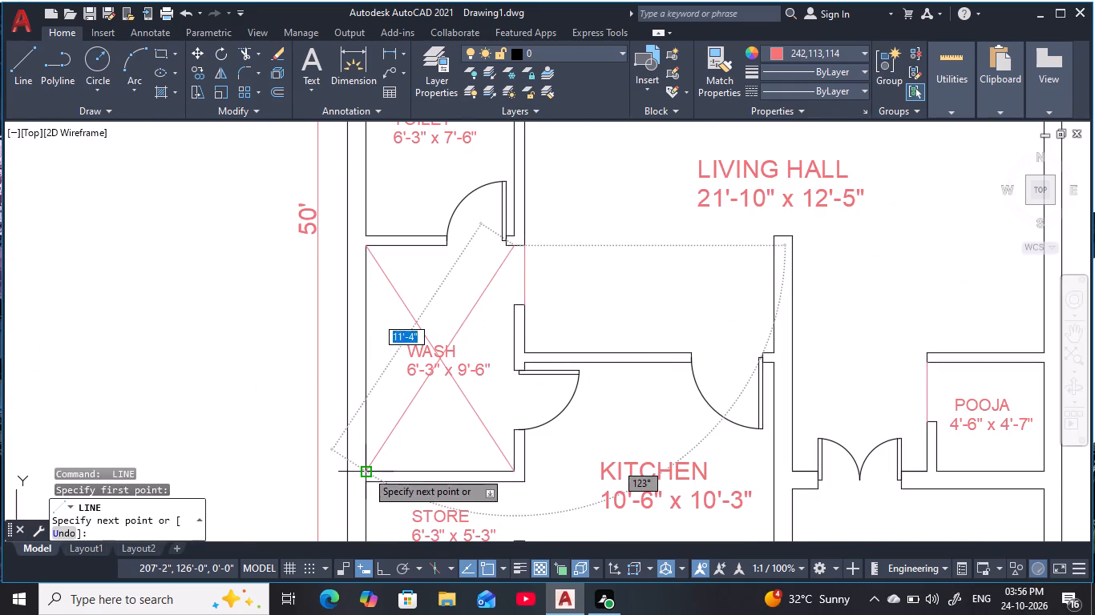
left_click(366, 472)
key("Escape")
key("Escape")
key("Escape")
Examine the whole floor plan, from the 30' dimension and bedrooms down to the staircase and PORCH entrance.
scroll(551, 325, "down", 1)
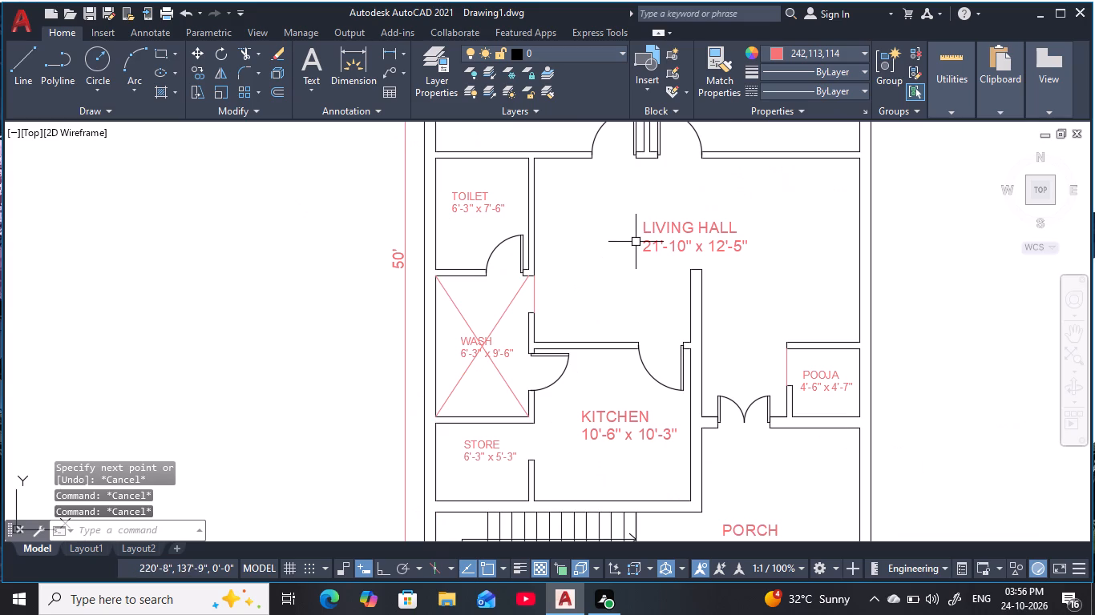
scroll(605, 266, "down", 1)
middle_click_drag(604, 268, 548, 303)
scroll(525, 319, "up", 2)
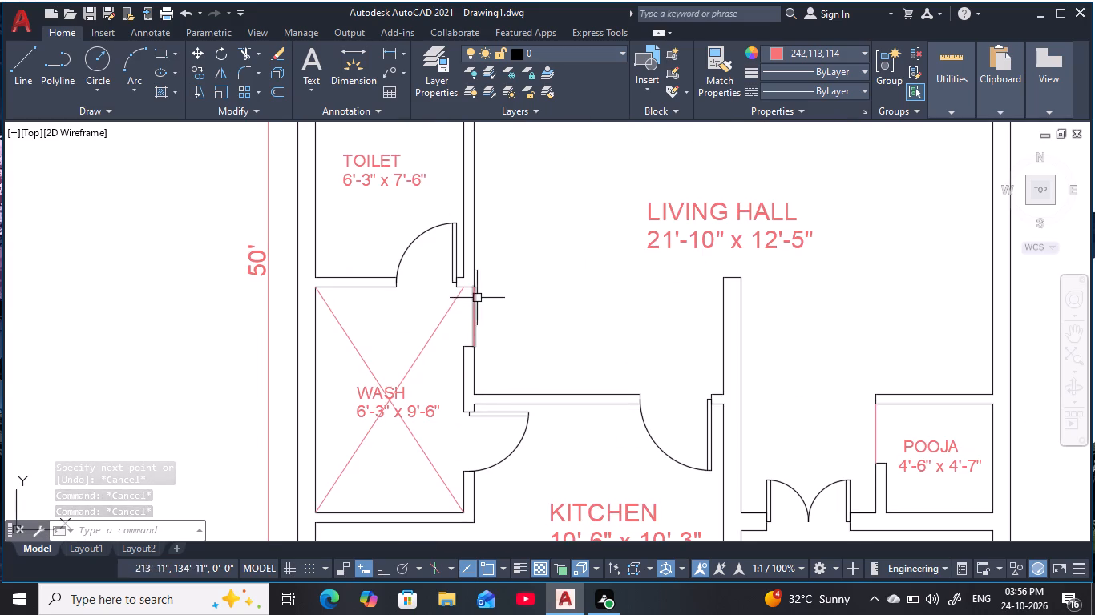
middle_click_drag(531, 295, 534, 332)
scroll(534, 331, "down", 1)
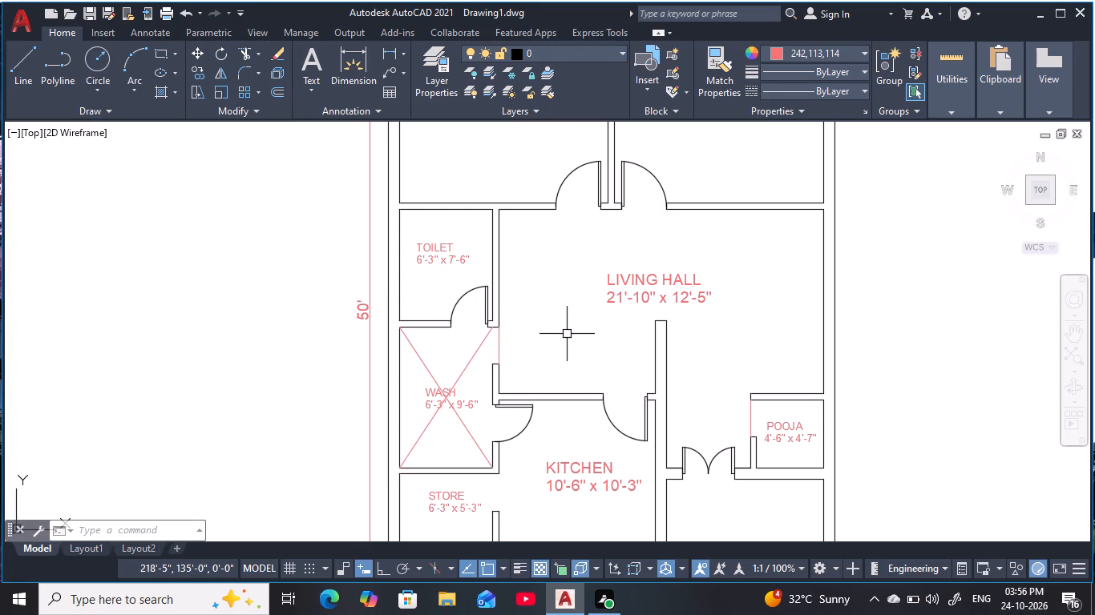
scroll(601, 278, "down", 1)
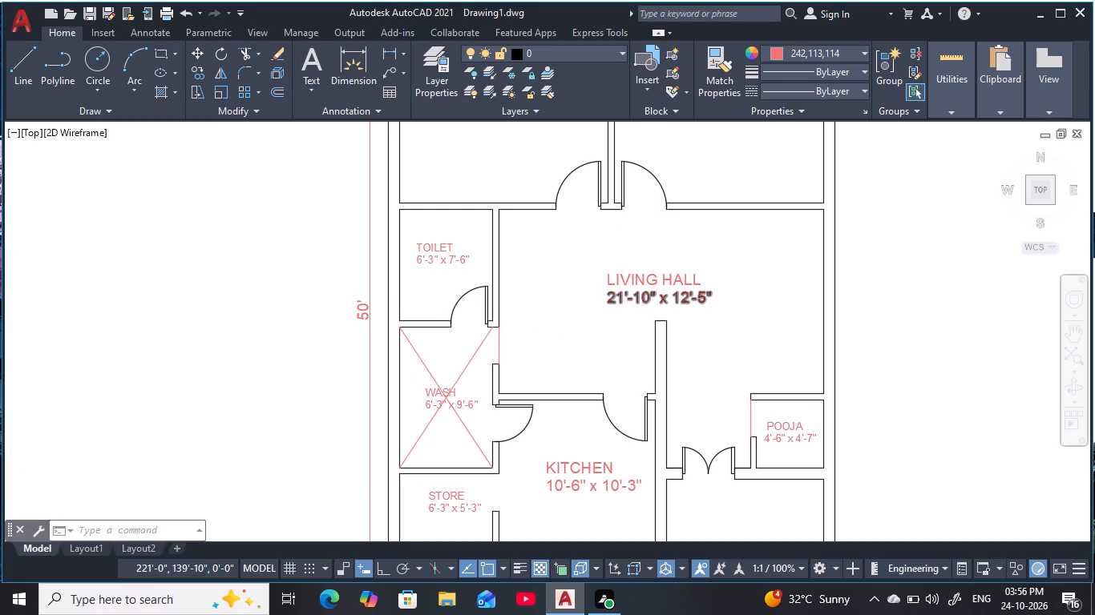
middle_click_drag(602, 299, 649, 455)
middle_click_drag(722, 439, 707, 340)
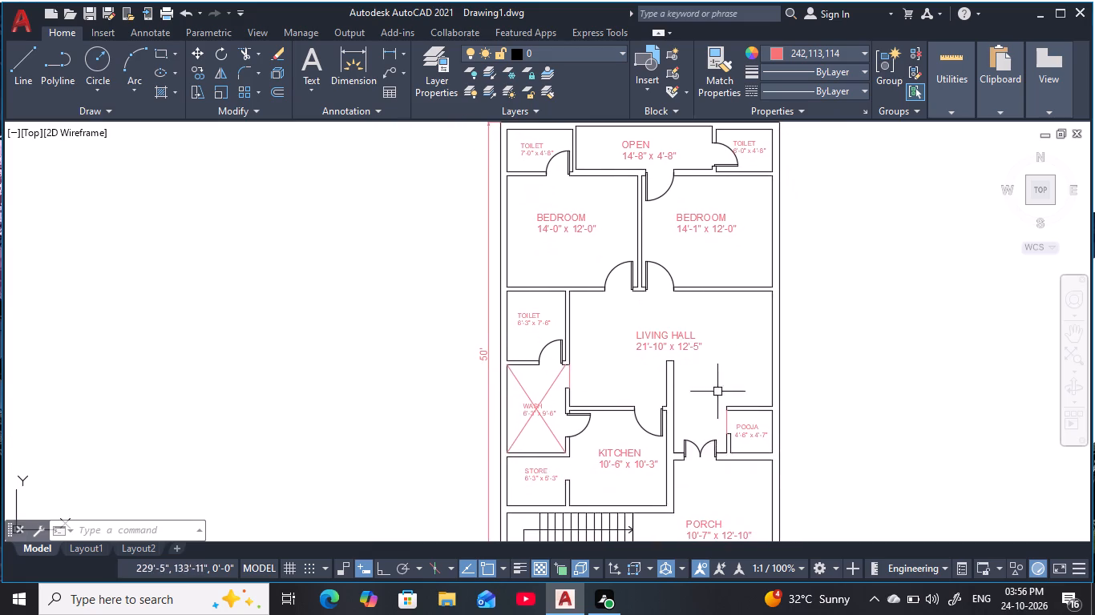
middle_click_drag(687, 432, 681, 320)
middle_click_drag(696, 259, 701, 437)
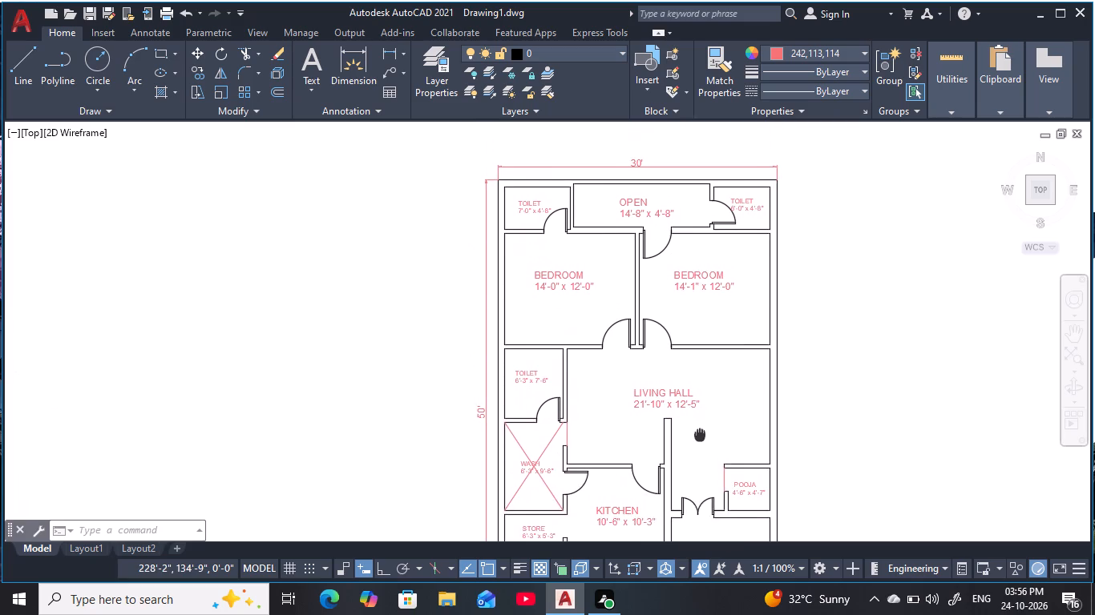
middle_click_drag(701, 437, 701, 438)
middle_click_drag(718, 422, 709, 370)
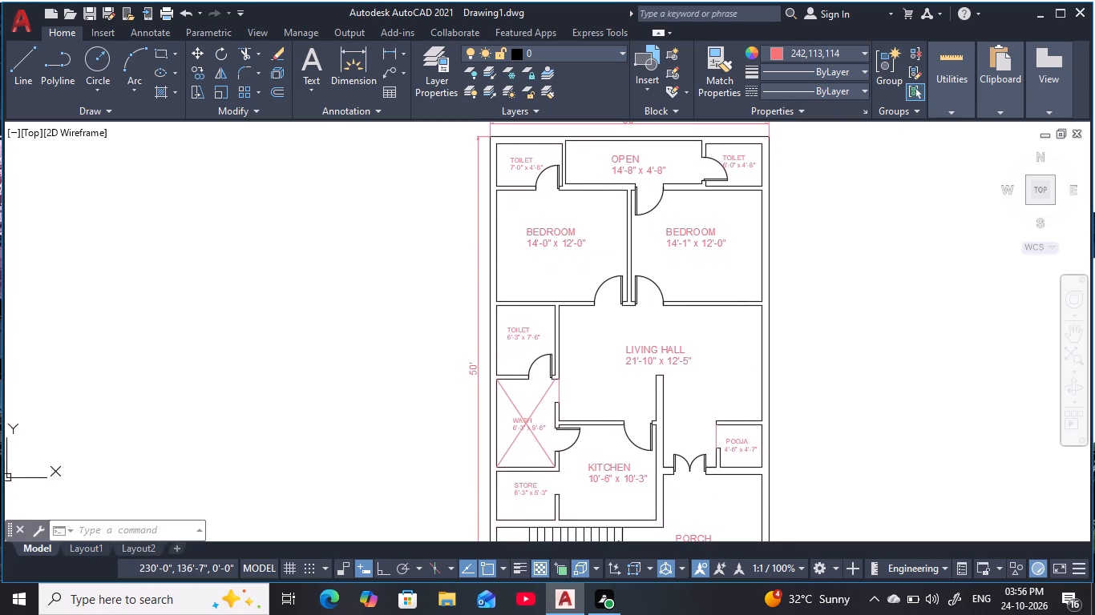
key("Escape")
key("Escape")
key("Escape")
key("Escape")
middle_click_drag(713, 384, 735, 450)
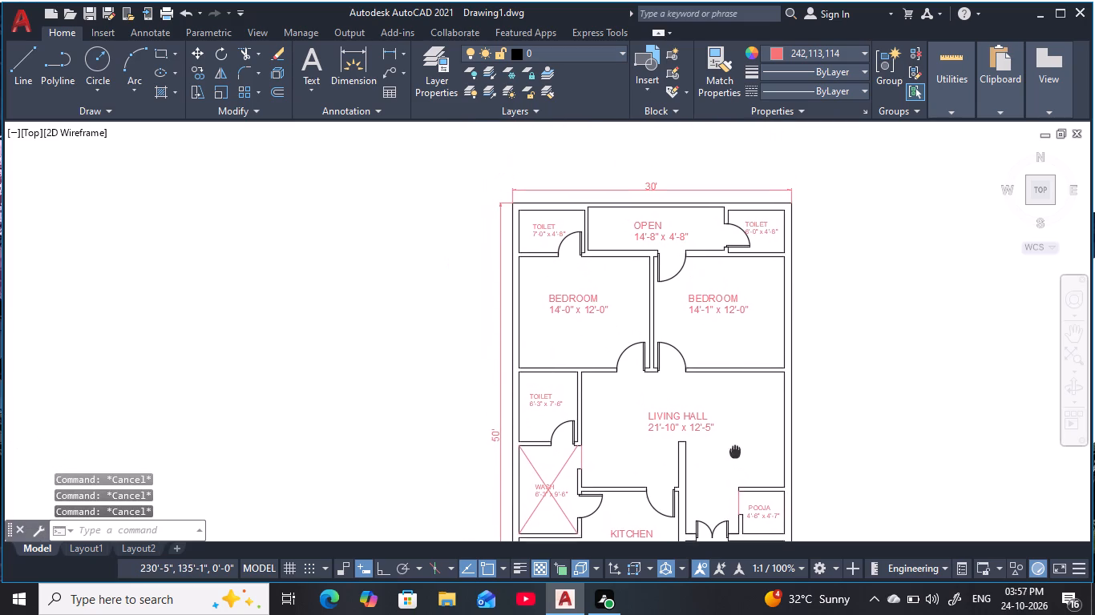
middle_click_drag(735, 450, 736, 449)
key("Escape")
key("Escape")
key("Escape")
key("Escape")
key("Escape")
key("Escape")
key("Escape")
key("Escape")
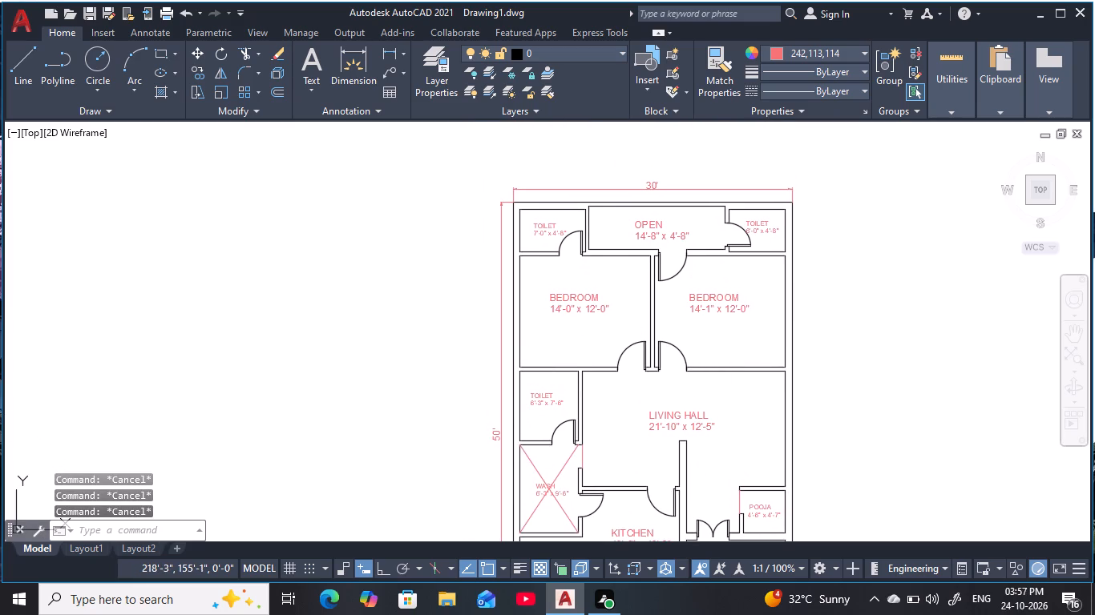
key("Escape")
key("Escape")
scroll(653, 246, "up", 3)
middle_click_drag(653, 262, 654, 436)
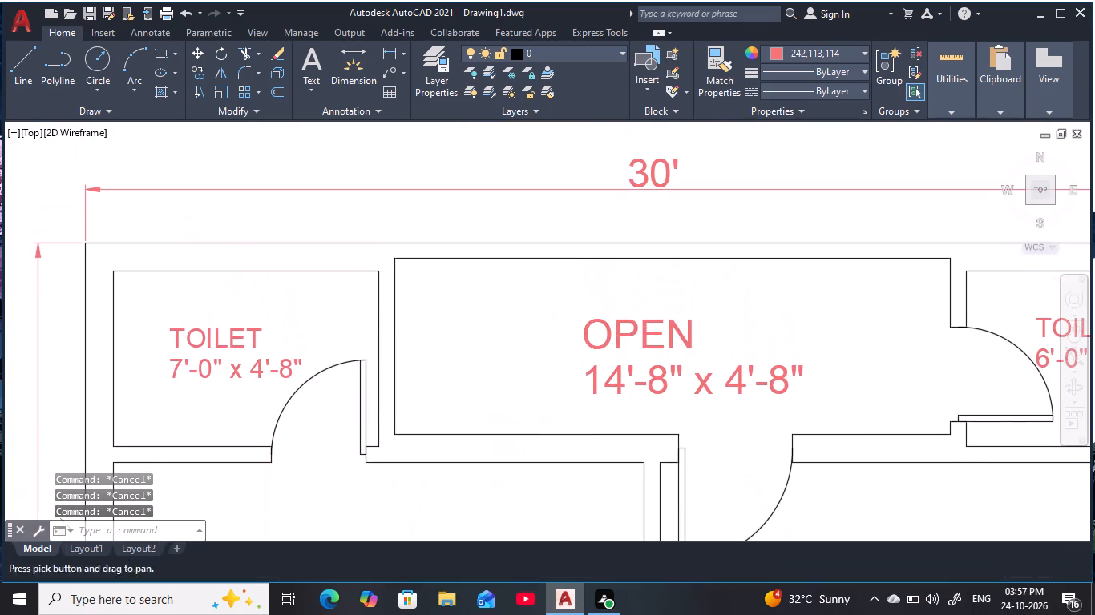
scroll(654, 436, "down", 3)
middle_click_drag(654, 436, 611, 316)
middle_click_drag(673, 461, 653, 344)
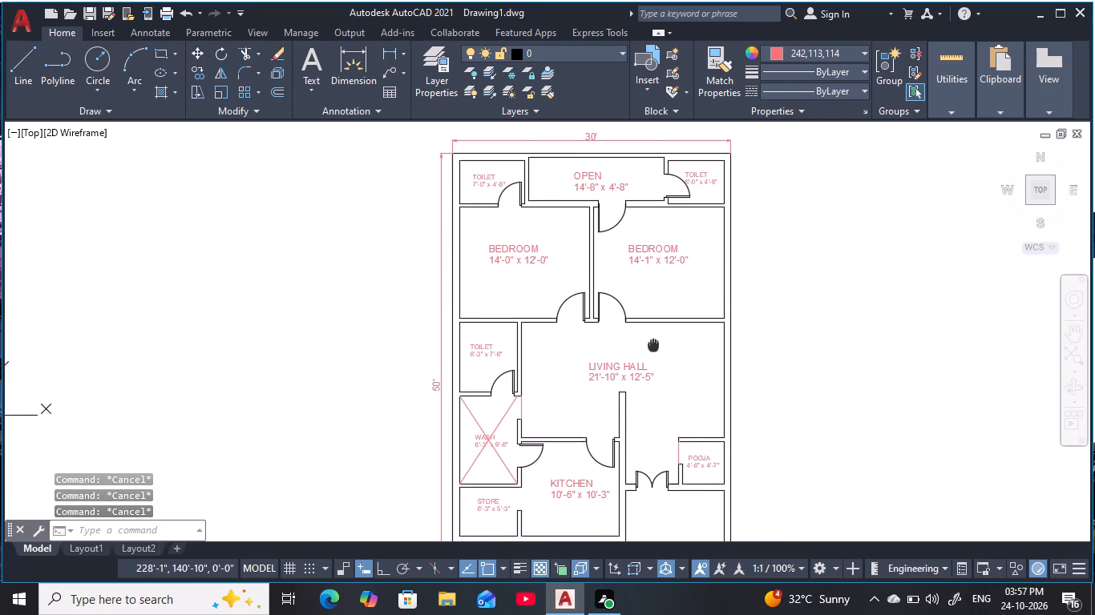
middle_click_drag(653, 344, 657, 249)
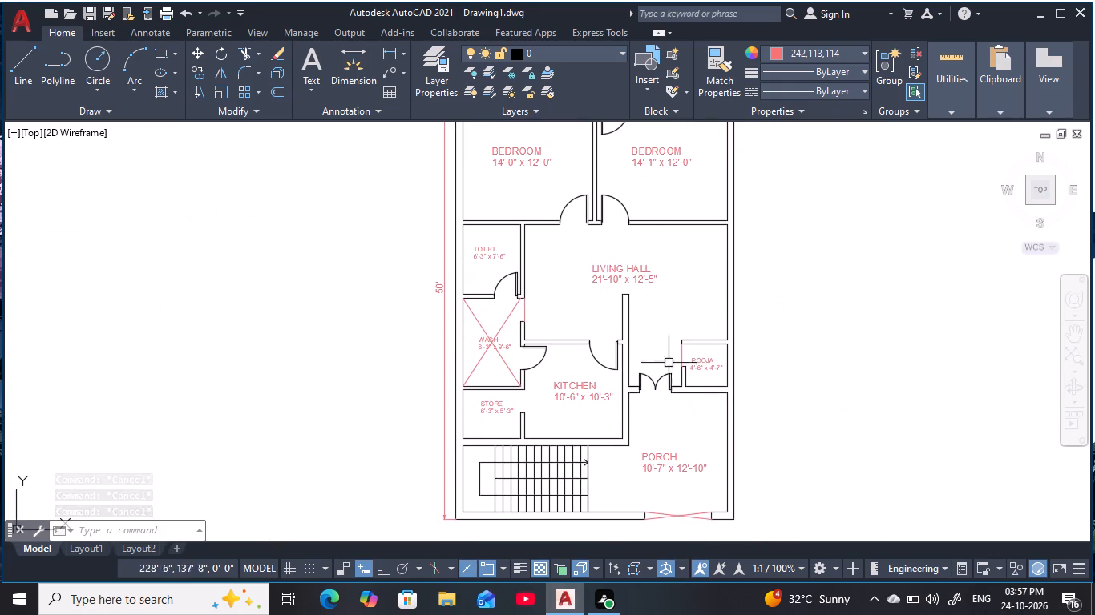
key("Escape")
key("Escape")
key("Escape")
key("Escape")
middle_click_drag(689, 436, 677, 373)
key("Escape")
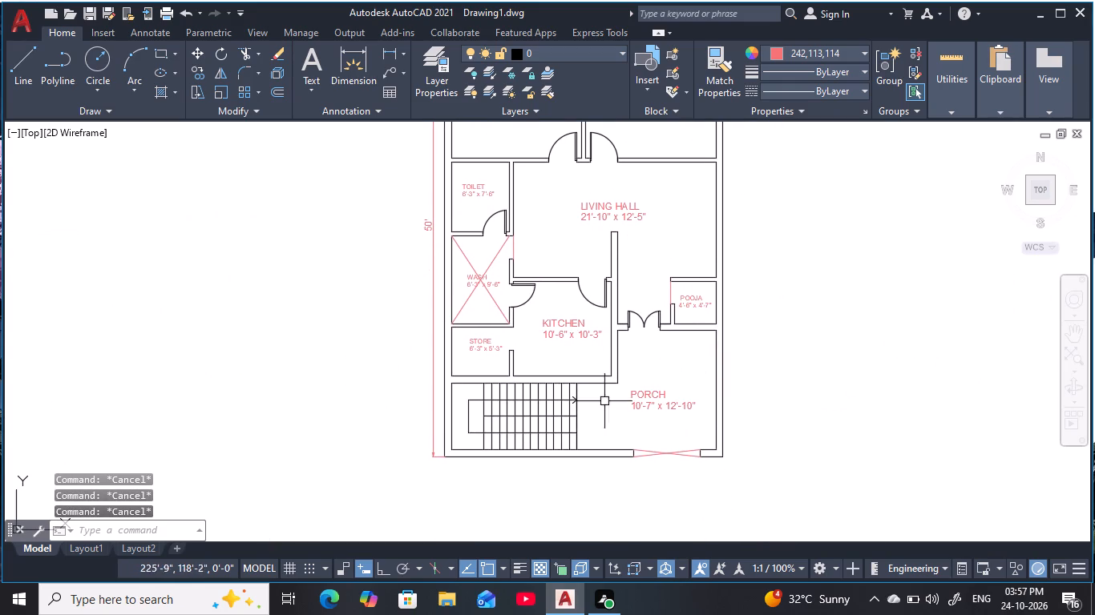
key("Escape")
middle_click_drag(543, 301, 584, 465)
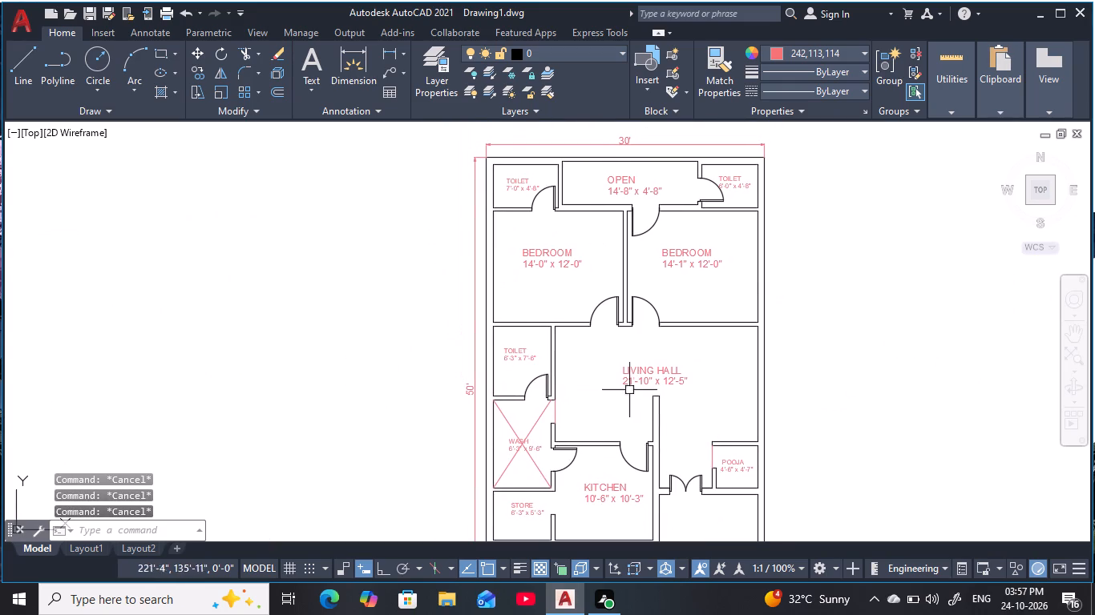
middle_click_drag(706, 448, 595, 324)
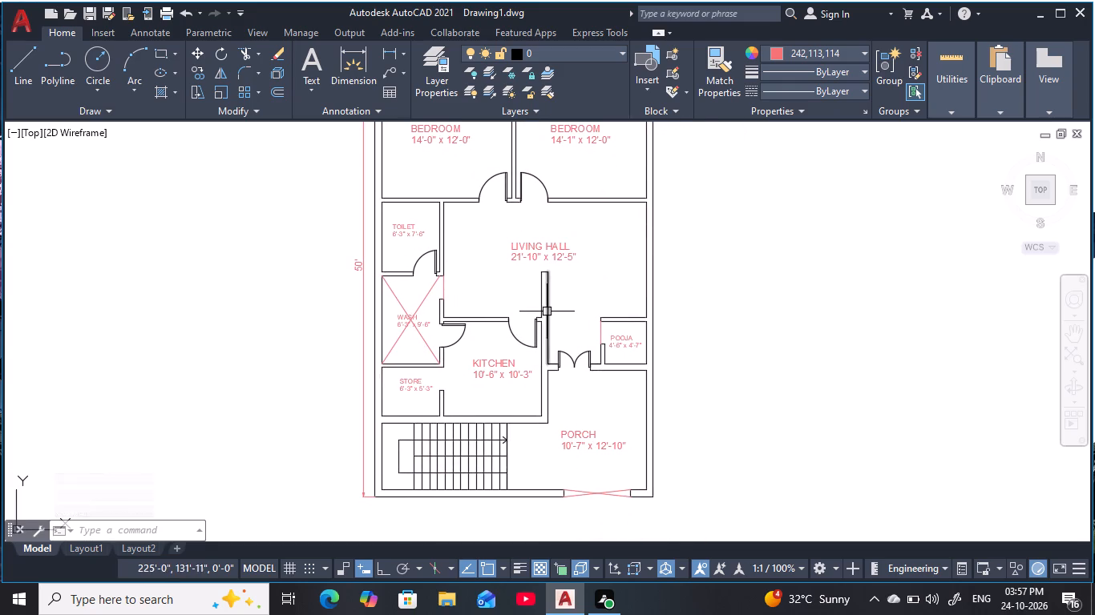
scroll(547, 312, "up", 2)
scroll(554, 316, "down", 1)
middle_click_drag(611, 318, 620, 352)
scroll(611, 318, "down", 1)
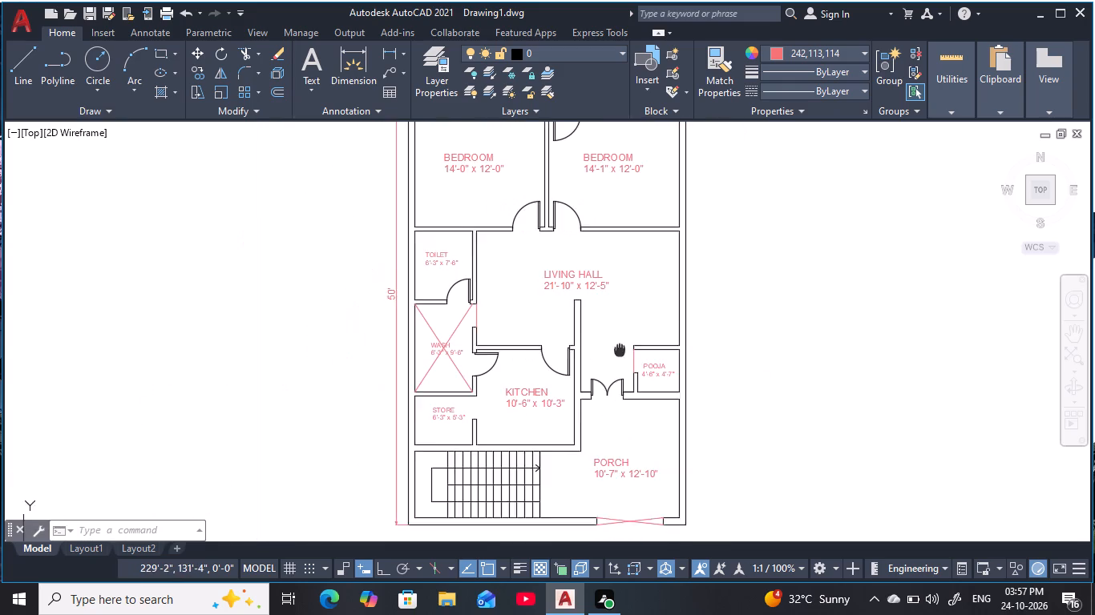
middle_click_drag(620, 352, 628, 385)
Extend both short wall lines beside the kitchen's living hall door across to the far face of the adjoining vertical wall.
scroll(617, 365, "up", 1)
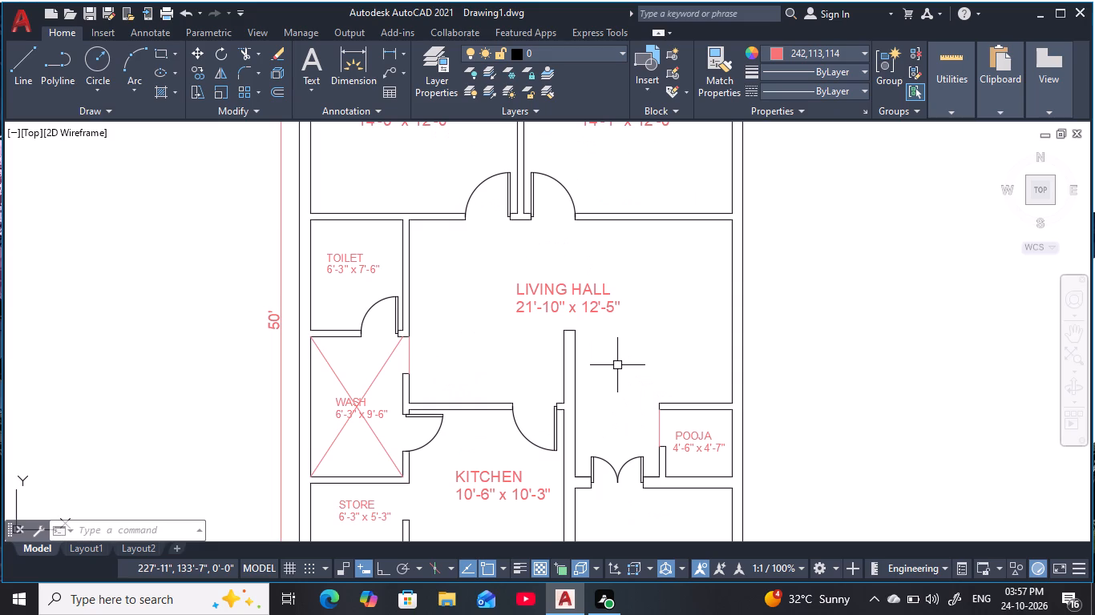
middle_click_drag(616, 373, 604, 365)
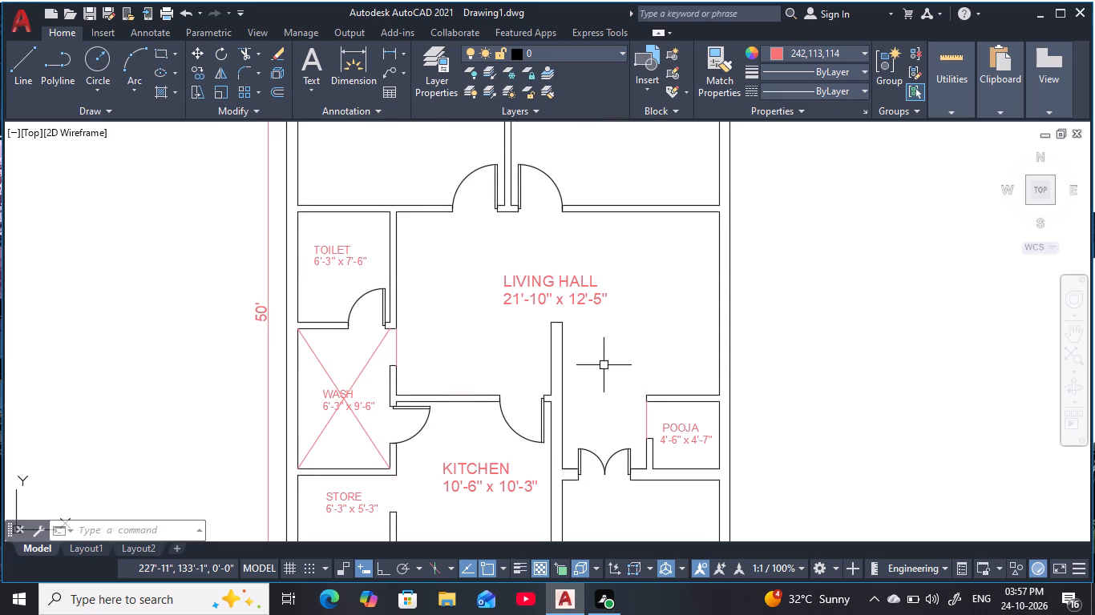
scroll(620, 405, "up", 2)
middle_click(609, 399)
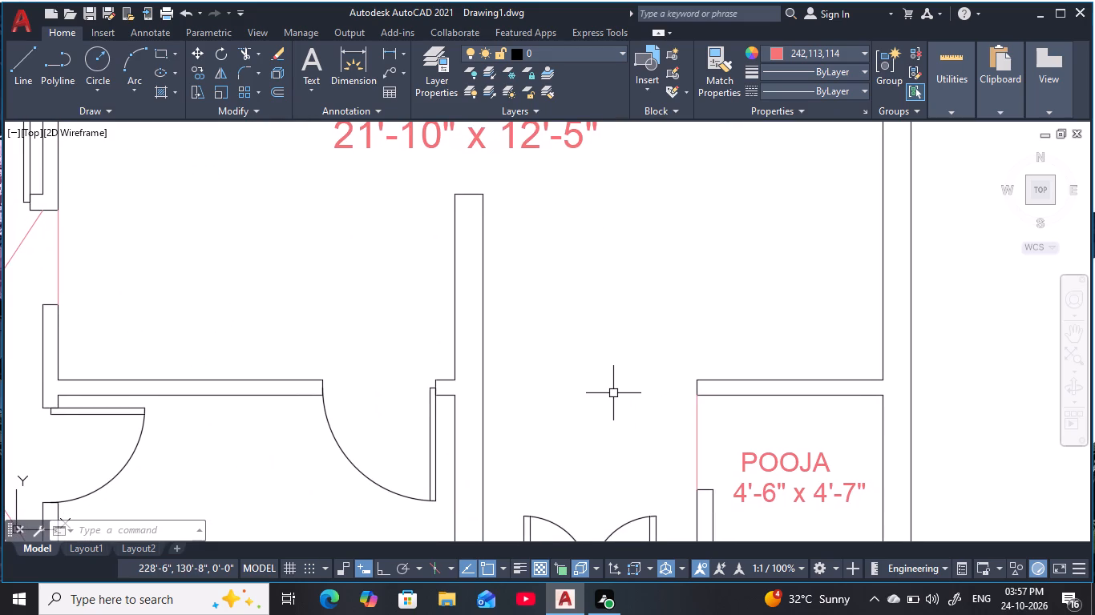
key("Escape")
key("Escape")
key("Escape")
key("Escape")
type("EX")
key("space")
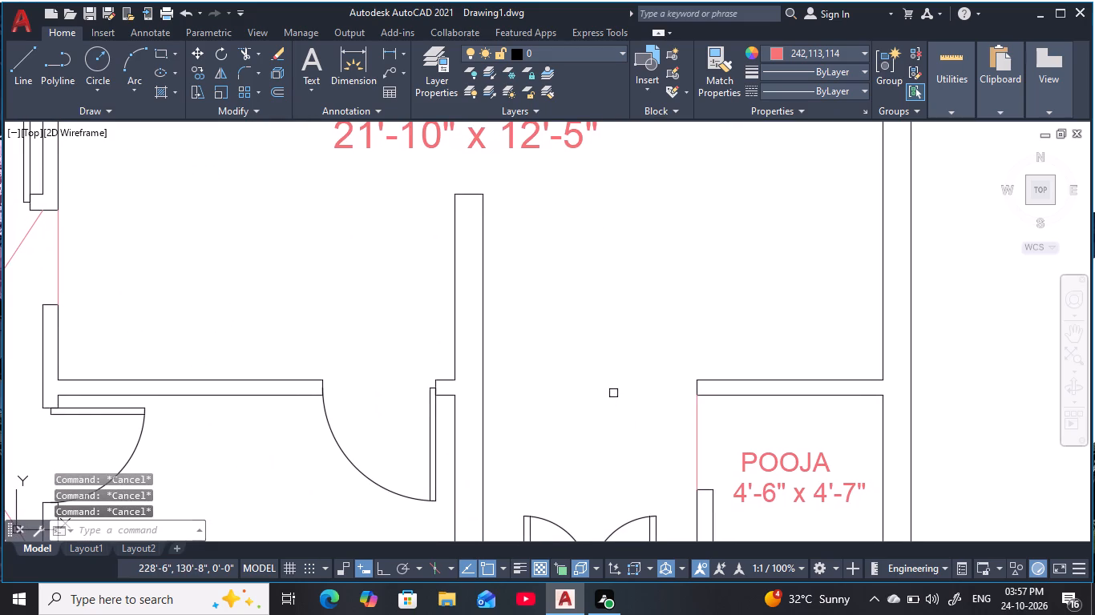
left_click(443, 380)
left_click(447, 382)
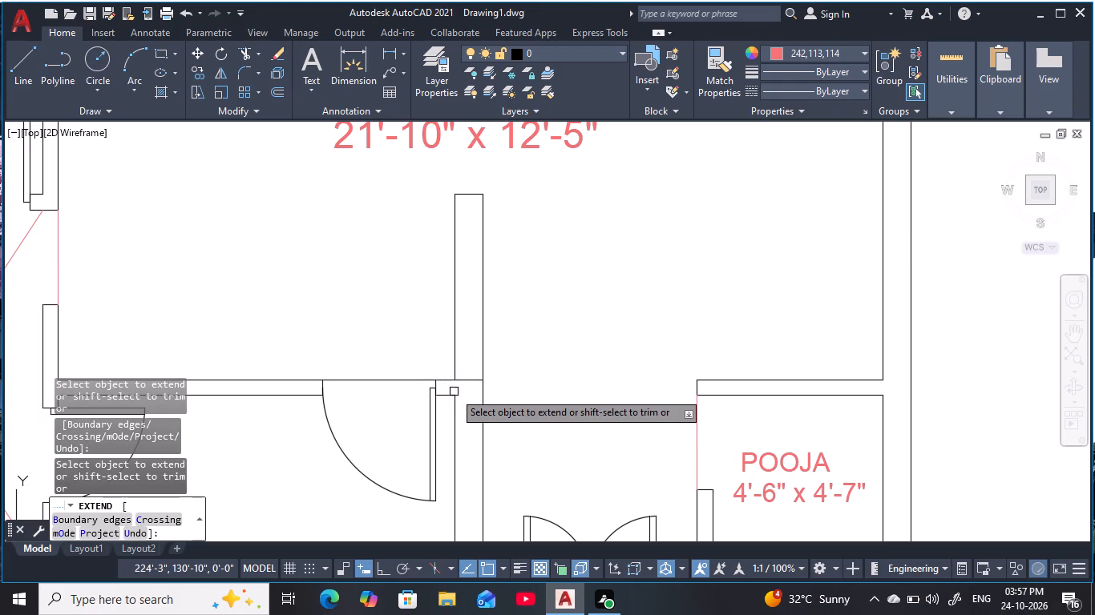
left_click(449, 395)
key("Escape")
key("Escape")
key("Escape")
key("Escape")
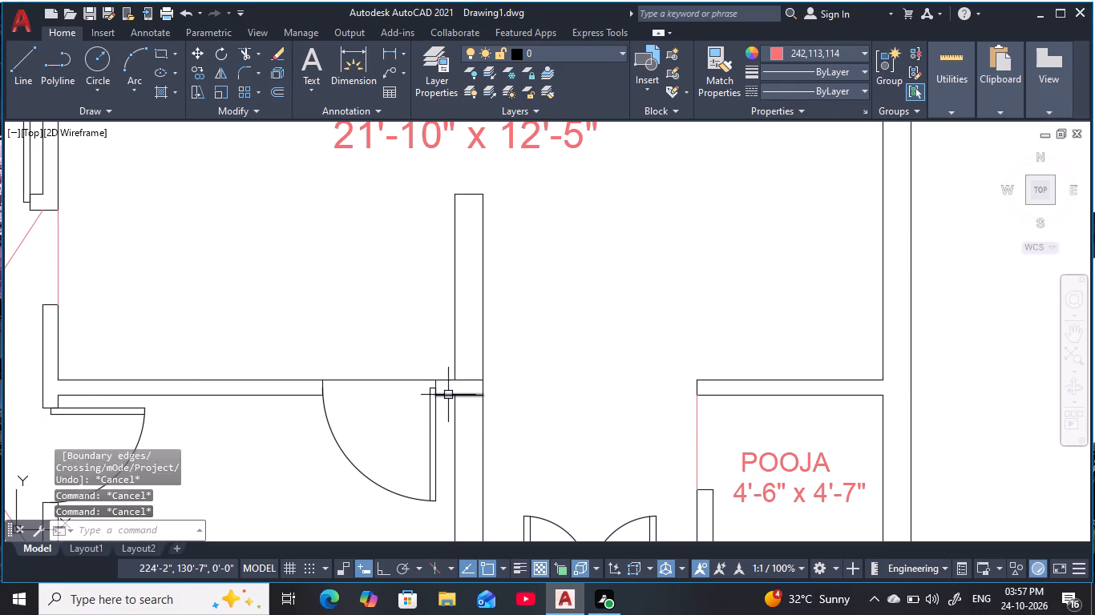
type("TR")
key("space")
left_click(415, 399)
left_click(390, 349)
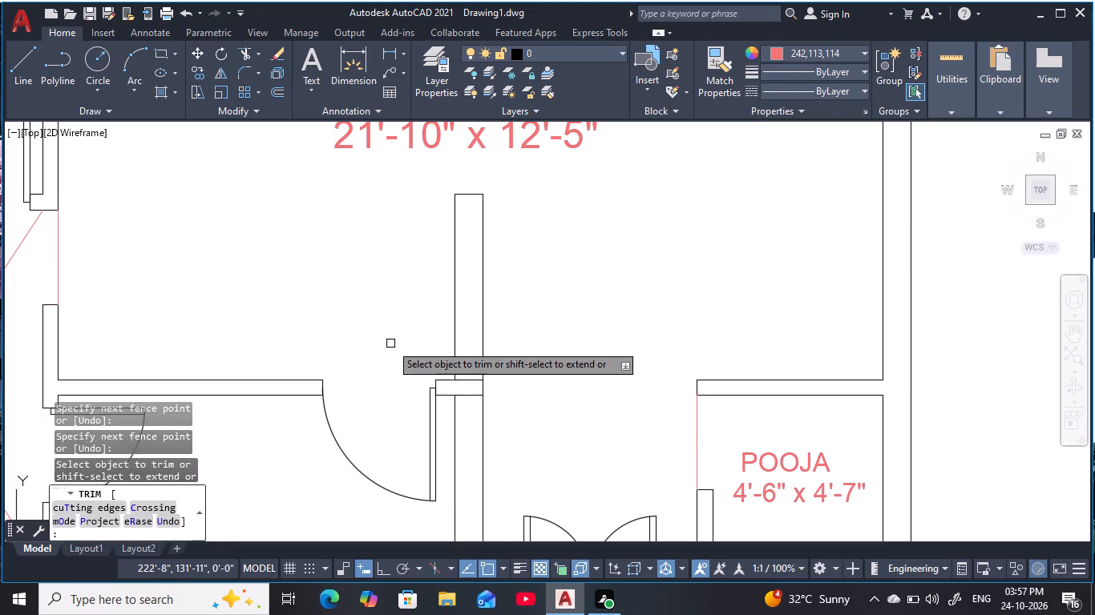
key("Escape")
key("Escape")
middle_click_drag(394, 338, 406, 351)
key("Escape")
Trim away the wall stub projecting into the LIVING HALL beside the kitchen door, and the short line crossing the wall below it.
type("TR")
key("space")
left_click(560, 340)
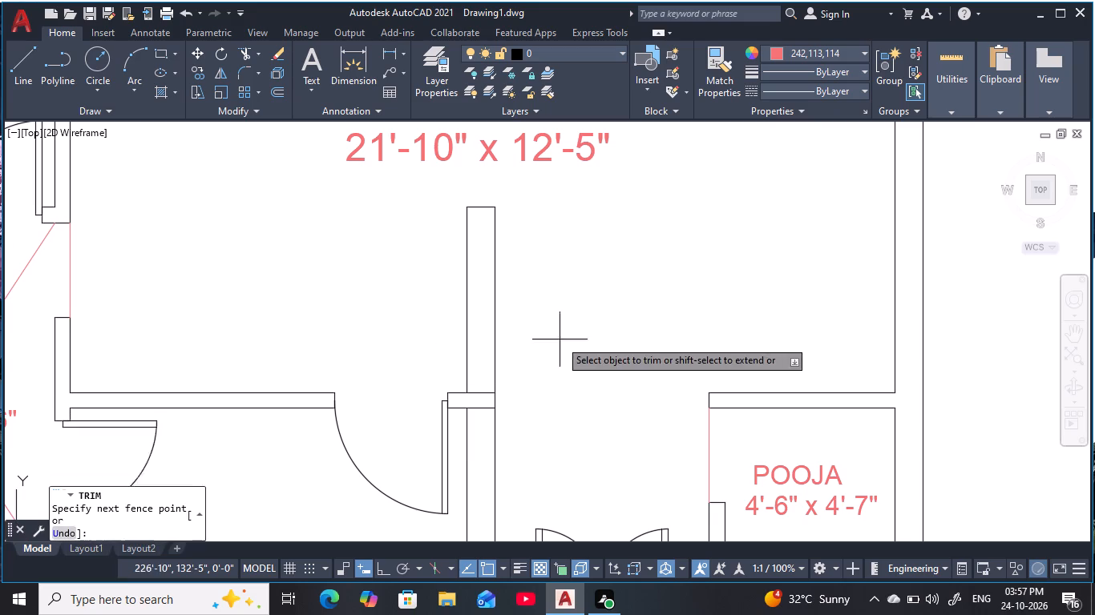
left_click(451, 337)
left_click(483, 195)
left_click(483, 225)
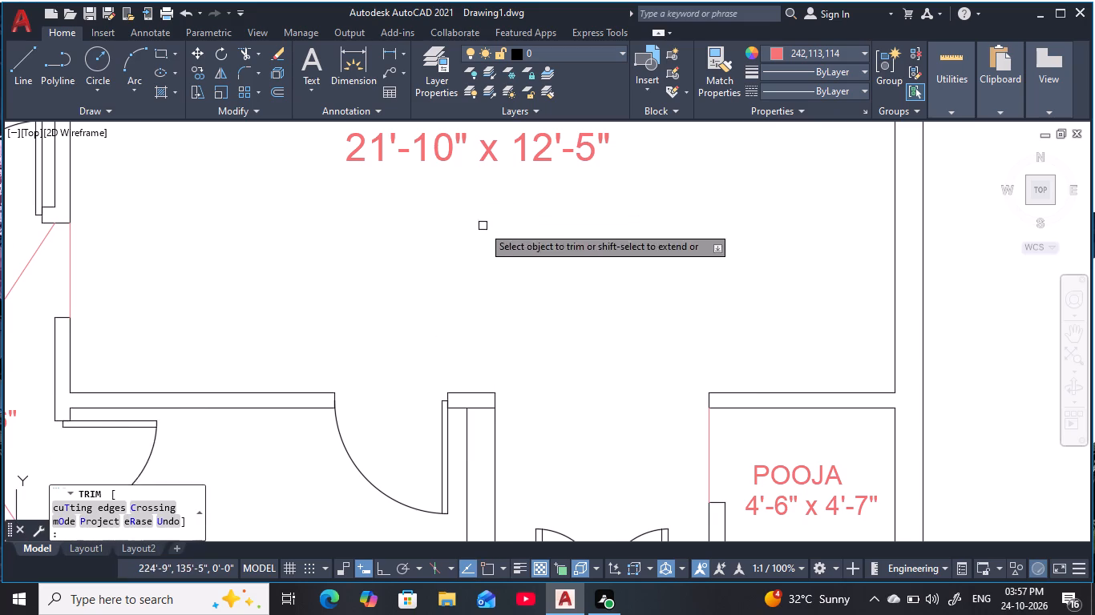
middle_click_drag(526, 352, 543, 304)
left_click(504, 364)
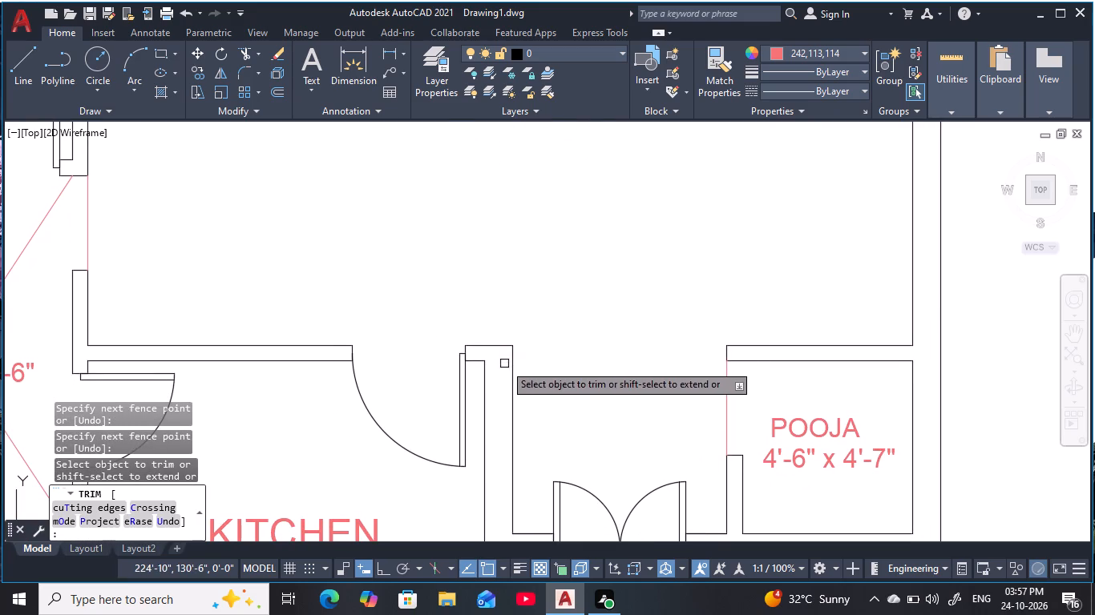
Examine the floor plan around the trimmed wall, the LIVING HALL, the bedrooms and the upper rooms.
scroll(549, 340, "down", 2)
middle_click_drag(569, 326, 539, 332)
middle_click_drag(559, 326, 531, 340)
scroll(549, 331, "down", 1)
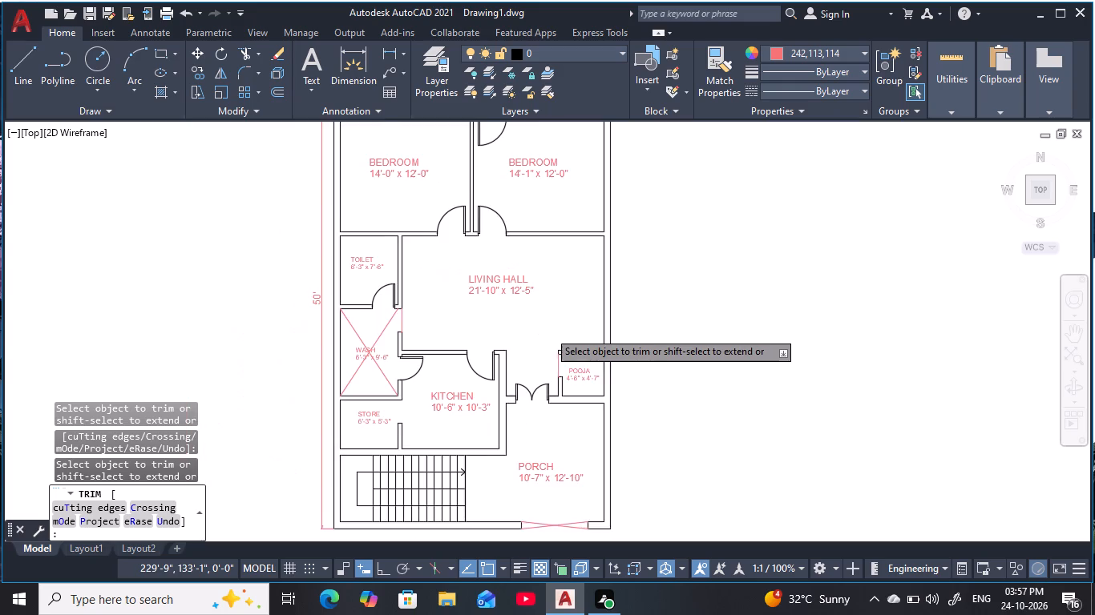
middle_click_drag(552, 330, 542, 341)
scroll(568, 346, "up", 1)
middle_click_drag(568, 346, 571, 328)
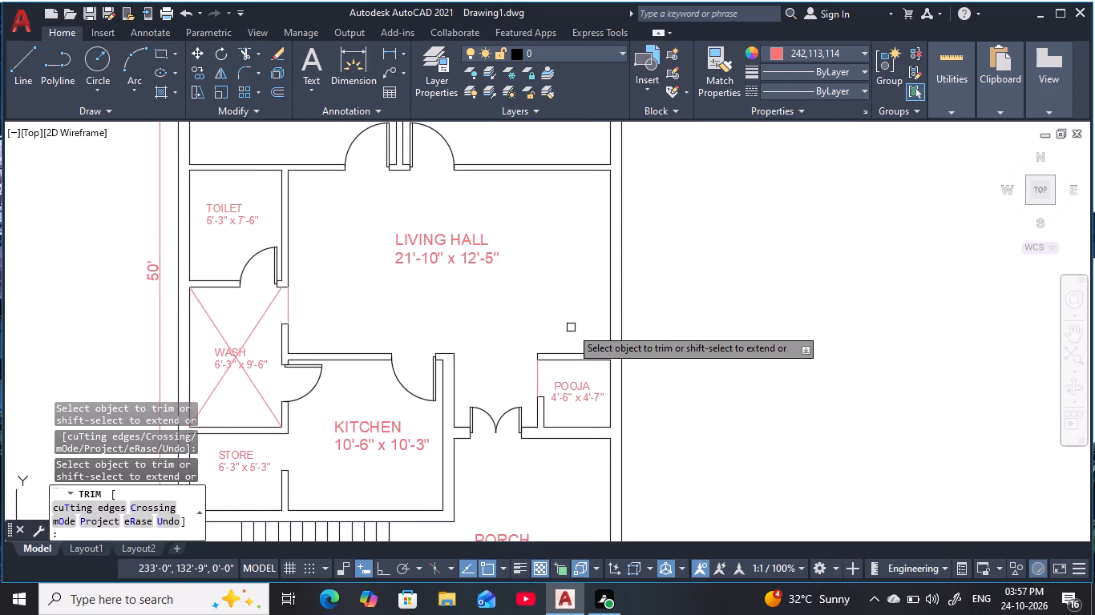
middle_click_drag(565, 328, 572, 367)
middle_click_drag(333, 362, 366, 388)
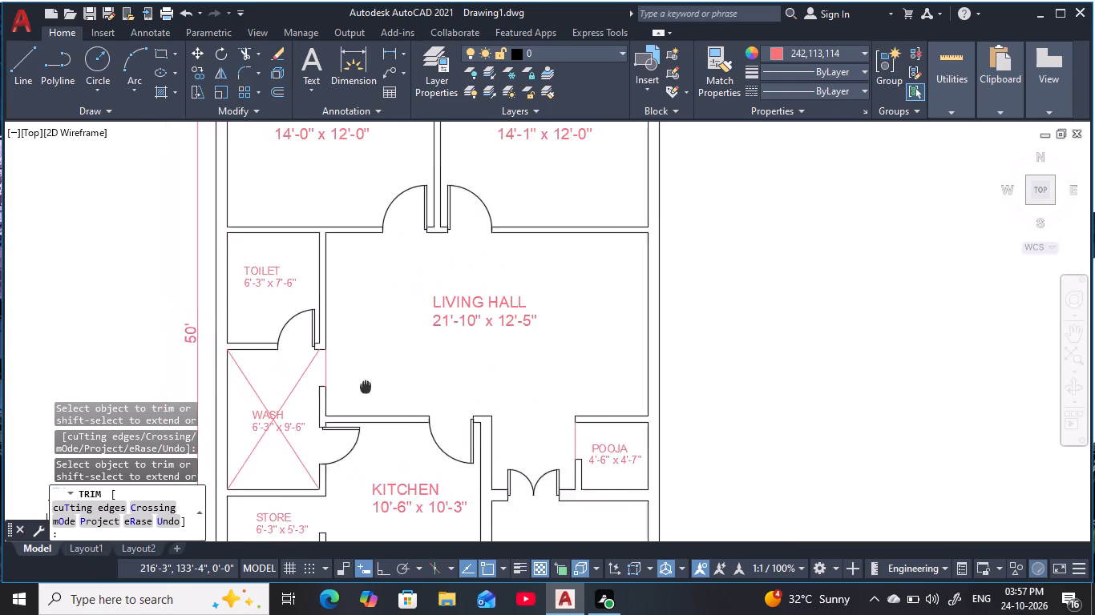
middle_click_drag(366, 388, 446, 470)
middle_click_drag(471, 386, 467, 495)
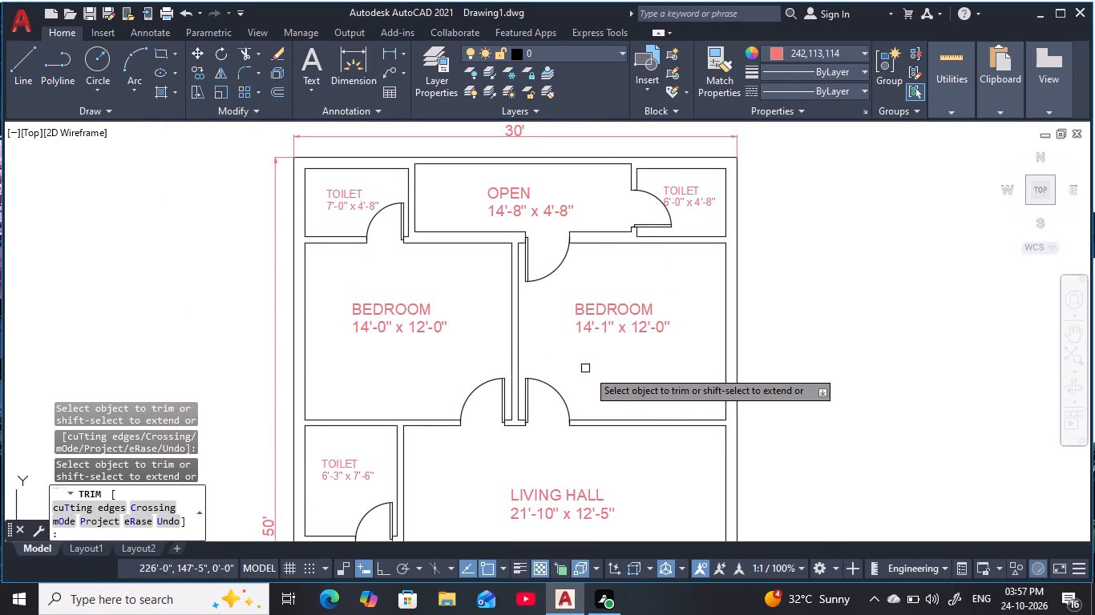
middle_click_drag(619, 389, 609, 410)
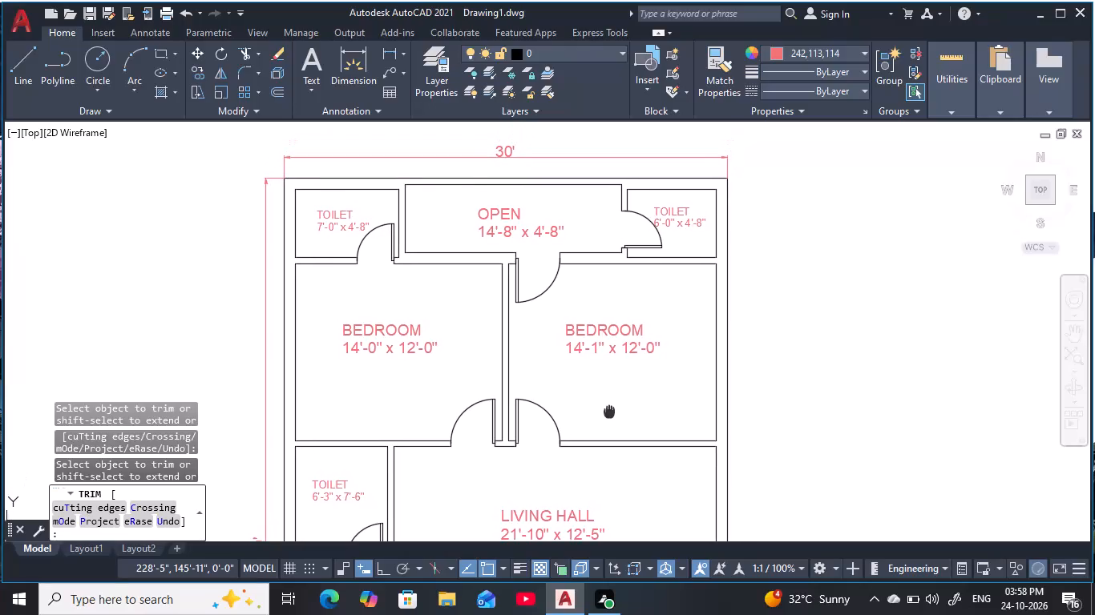
middle_click_drag(609, 410, 608, 408)
Draw a 4' by 9" horizontal rectangle in the empty space beside the floor plan for a window symbol.
middle_click_drag(608, 408, 555, 320)
scroll(555, 320, "down", 1)
middle_click_drag(555, 320, 486, 241)
scroll(486, 241, "down", 1)
key("Escape")
key("Escape")
key("Escape")
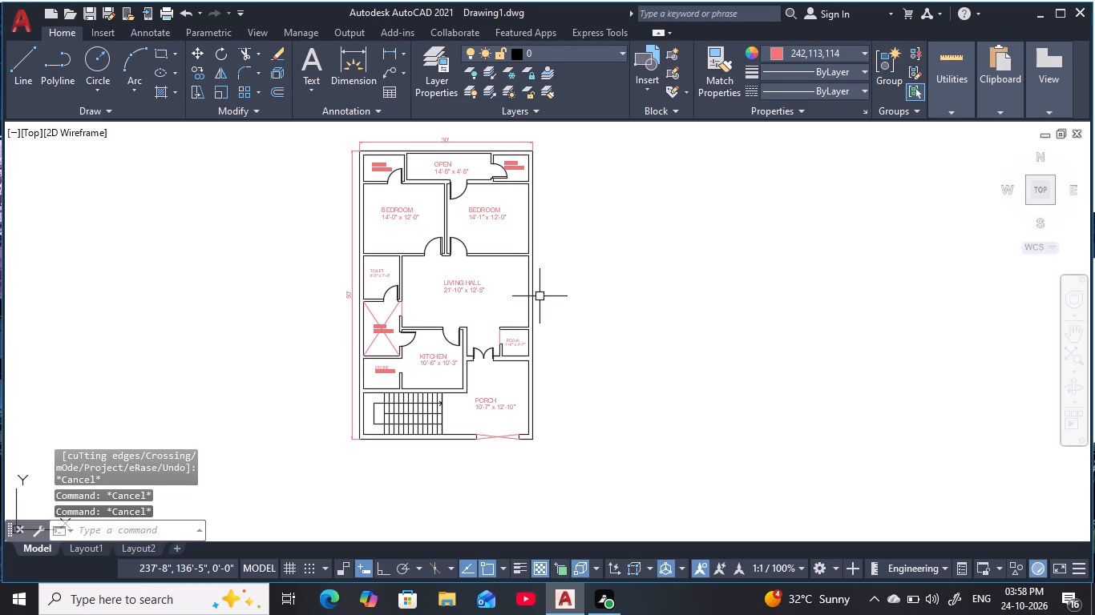
key("l")
key("space")
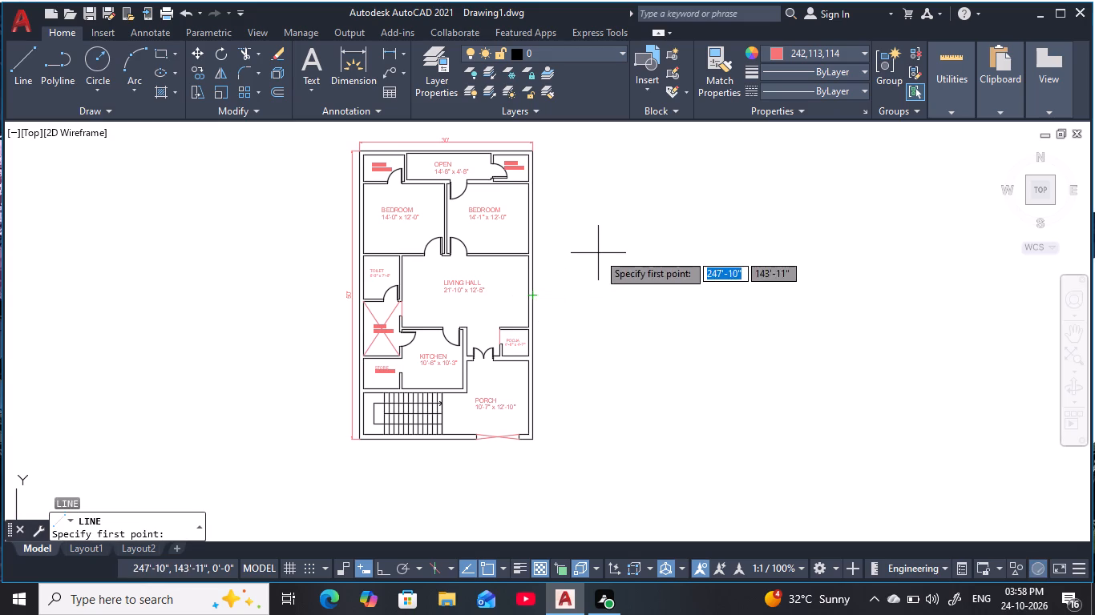
middle_click_drag(596, 258, 543, 328)
left_click(556, 304)
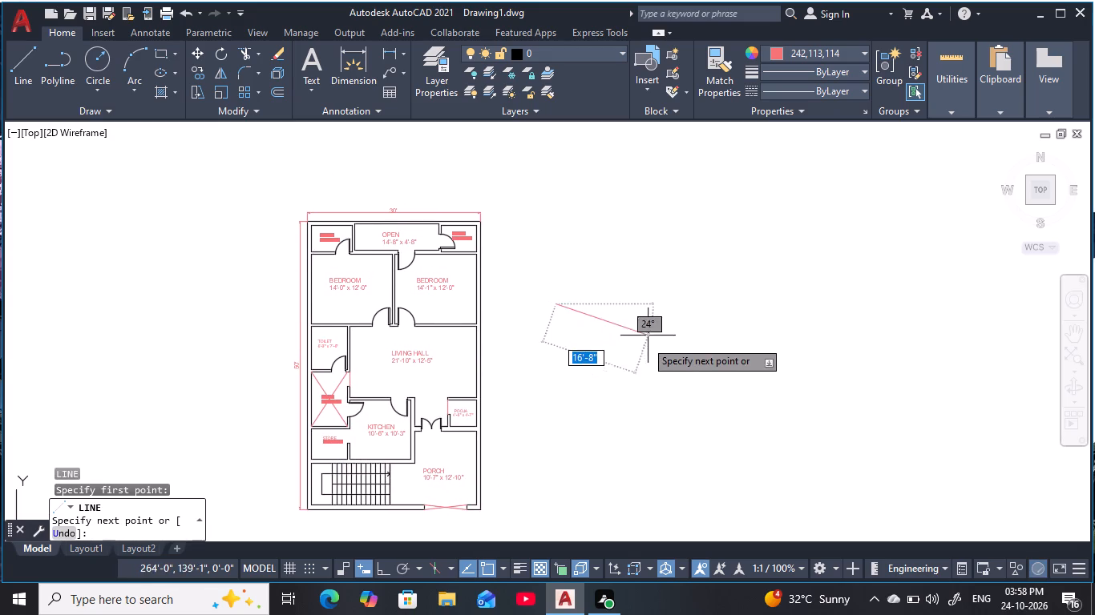
key("F8")
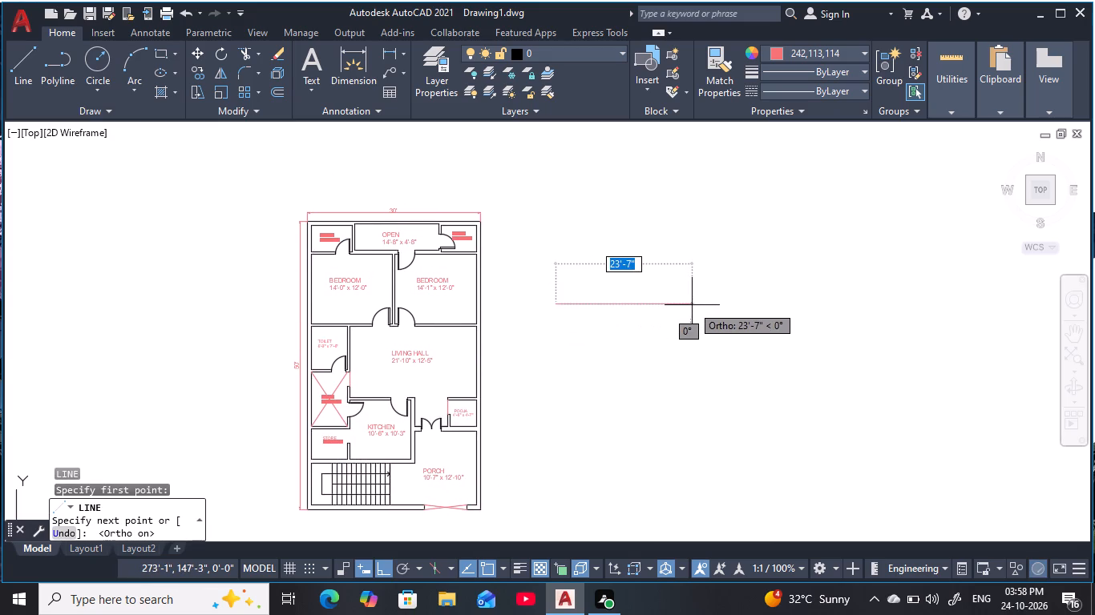
type("4'")
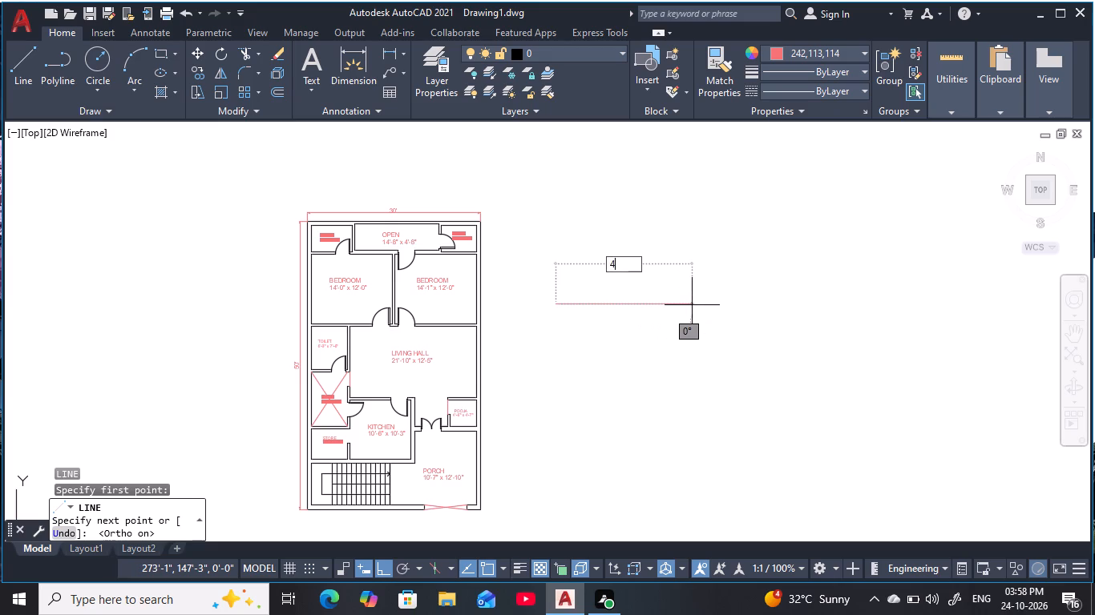
key("space")
type("9")
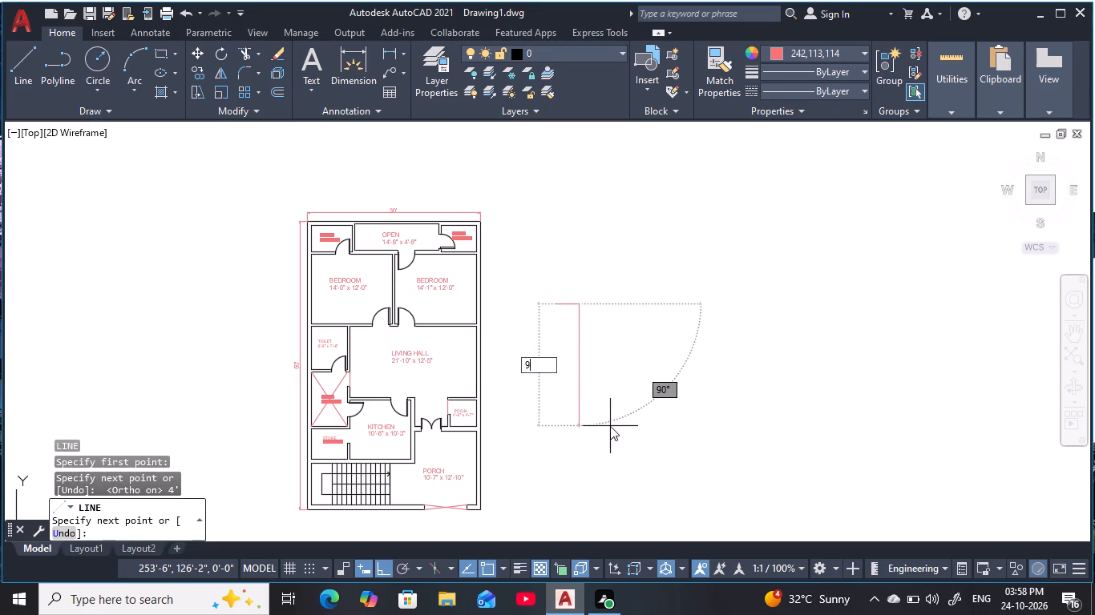
key("space")
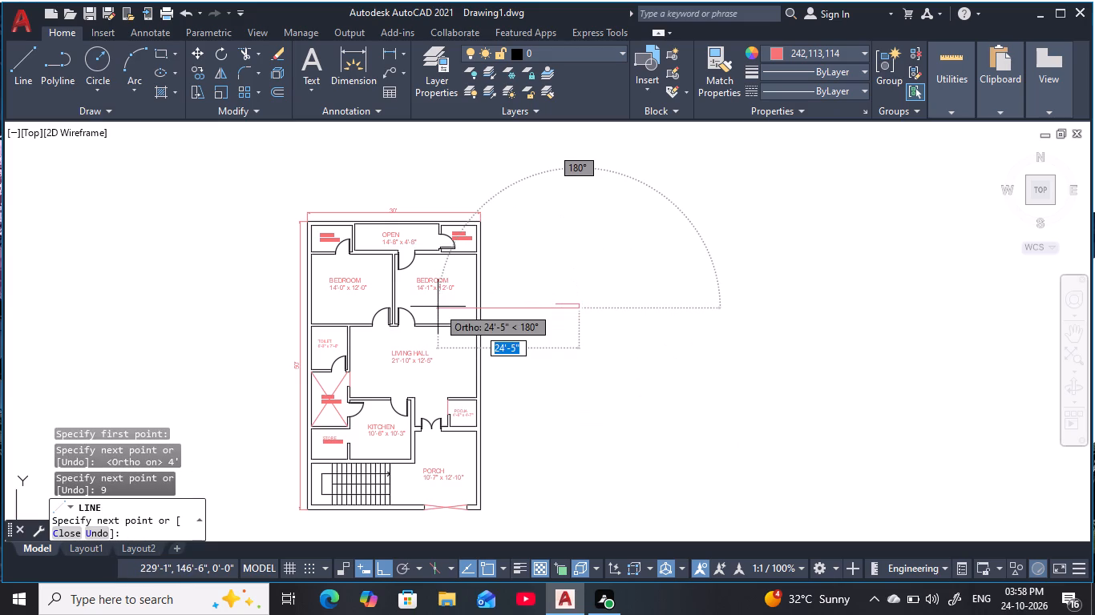
type("4'")
key("space")
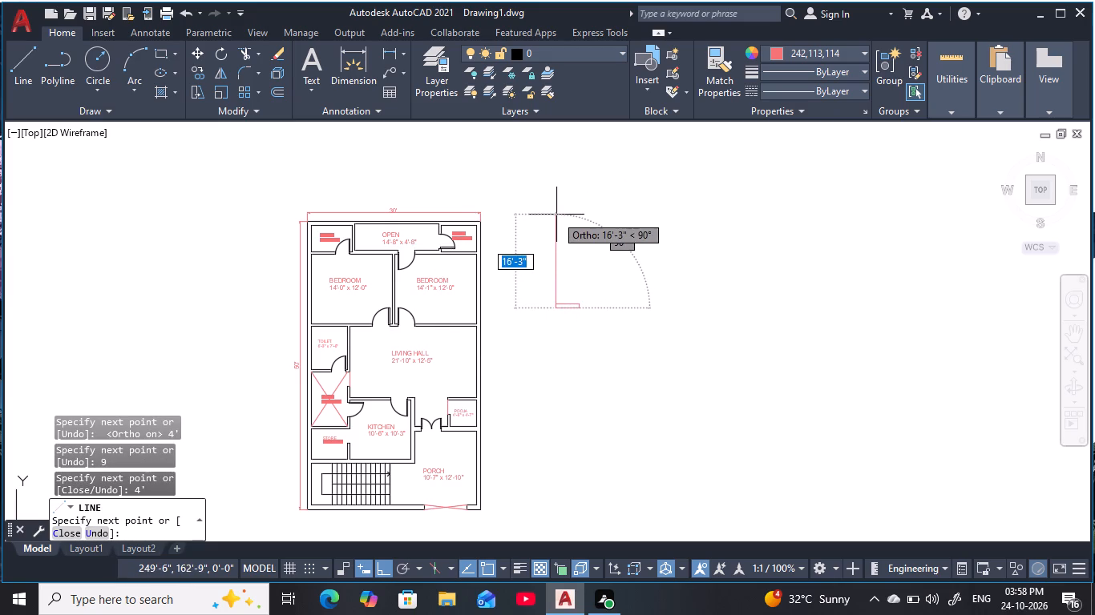
key("9")
key("space")
key("Escape")
key("Escape")
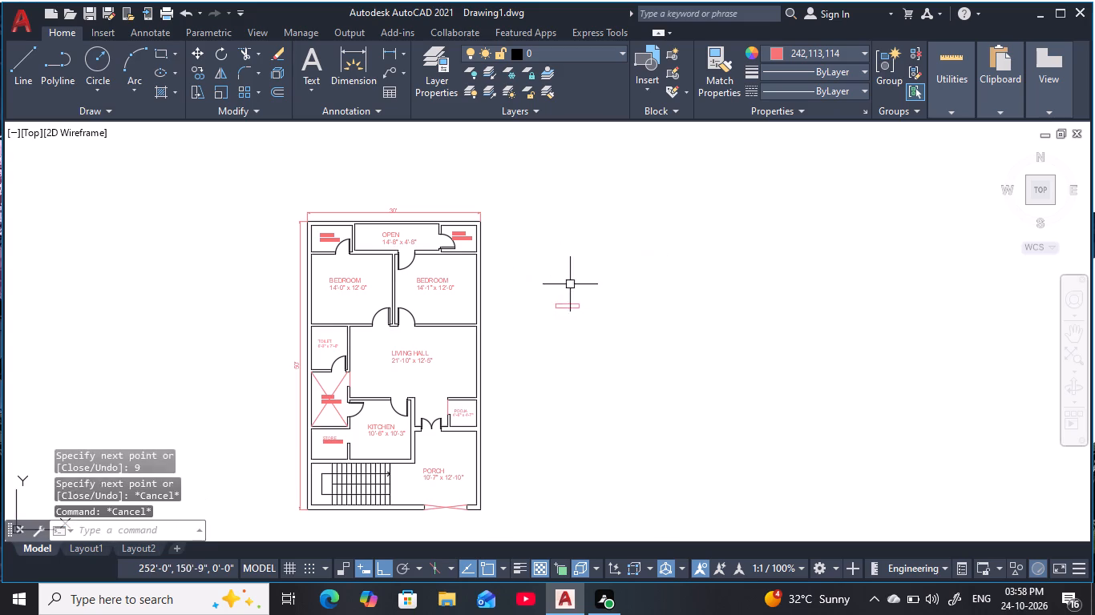
key("Escape")
scroll(570, 312, "up", 5)
middle_click_drag(572, 312, 593, 385)
key("Escape")
key("Escape")
key("Escape")
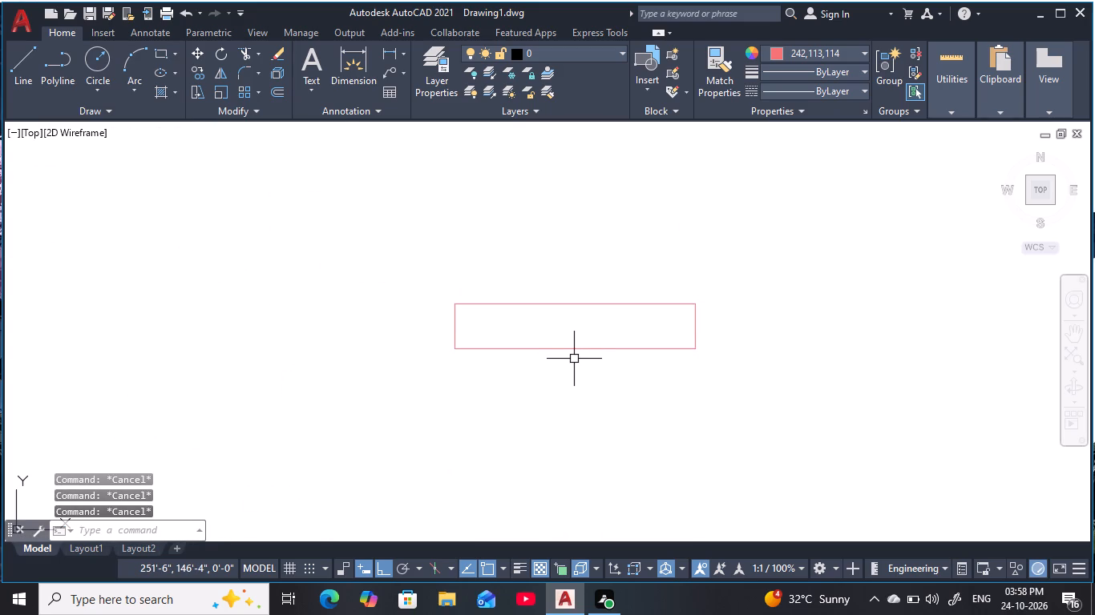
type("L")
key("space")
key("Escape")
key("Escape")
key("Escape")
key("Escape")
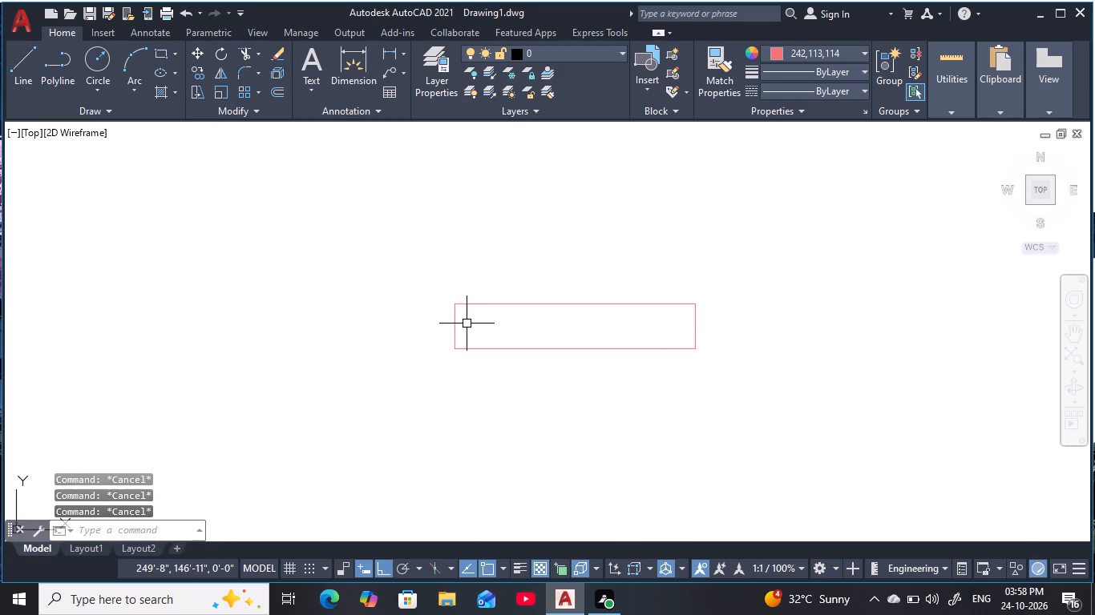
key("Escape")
Draw a lengthwise centre line between the midpoints of the rectangle's short sides, using colour 152,152,204.
left_click(822, 47)
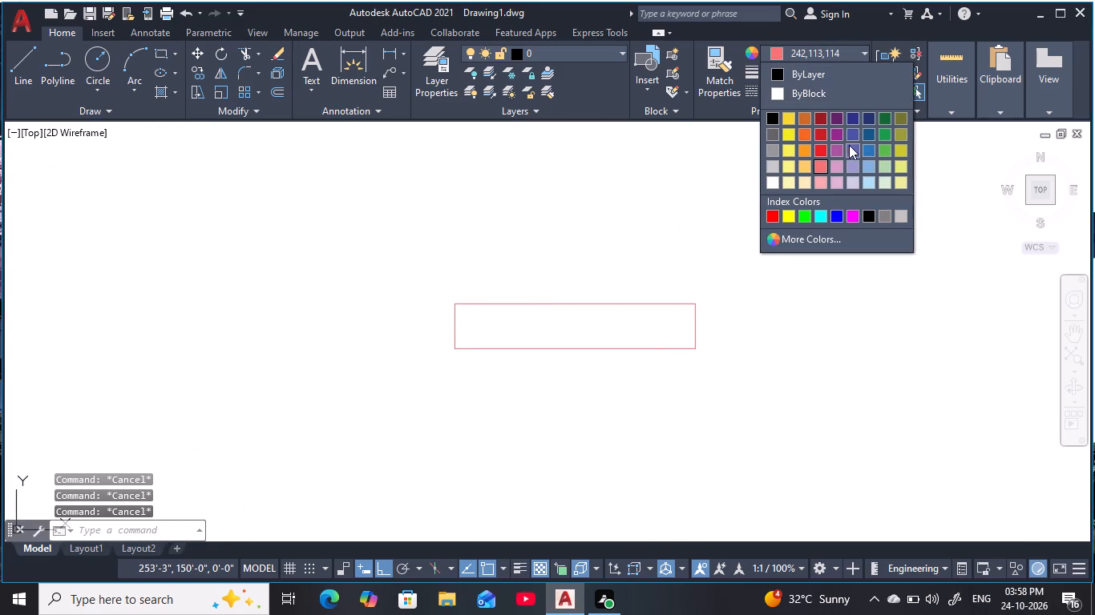
left_click(856, 165)
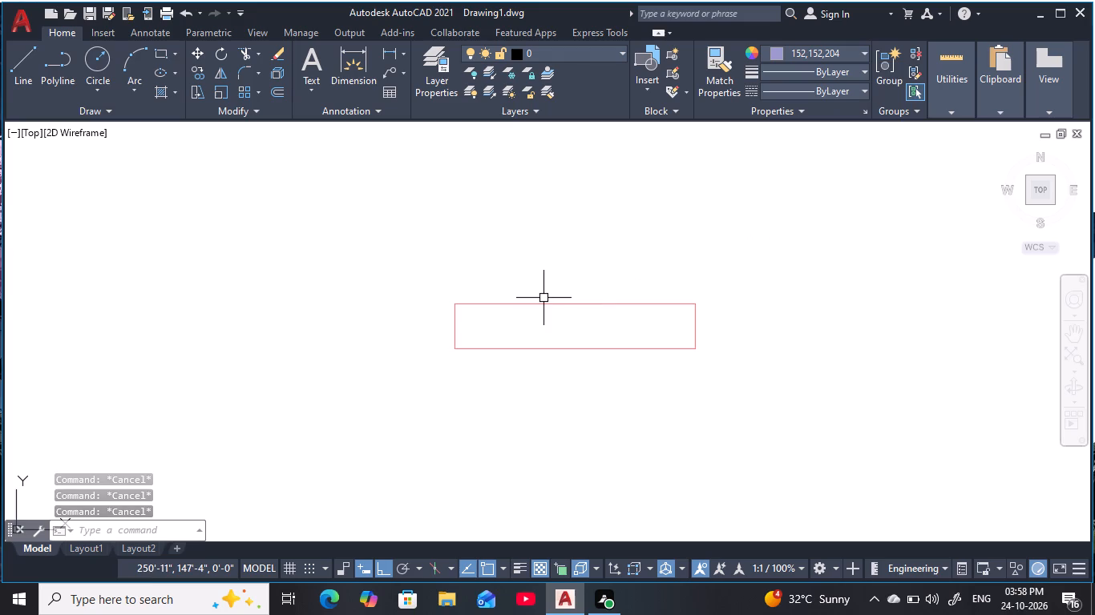
type("L")
key("space")
left_click(452, 330)
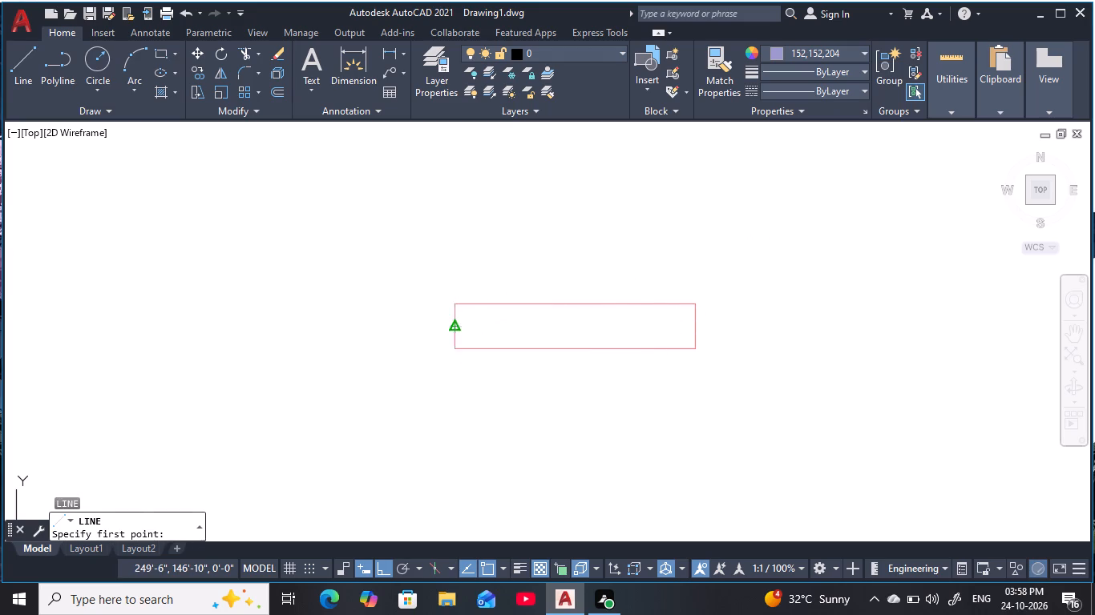
left_click(695, 327)
key("Escape")
key("Escape")
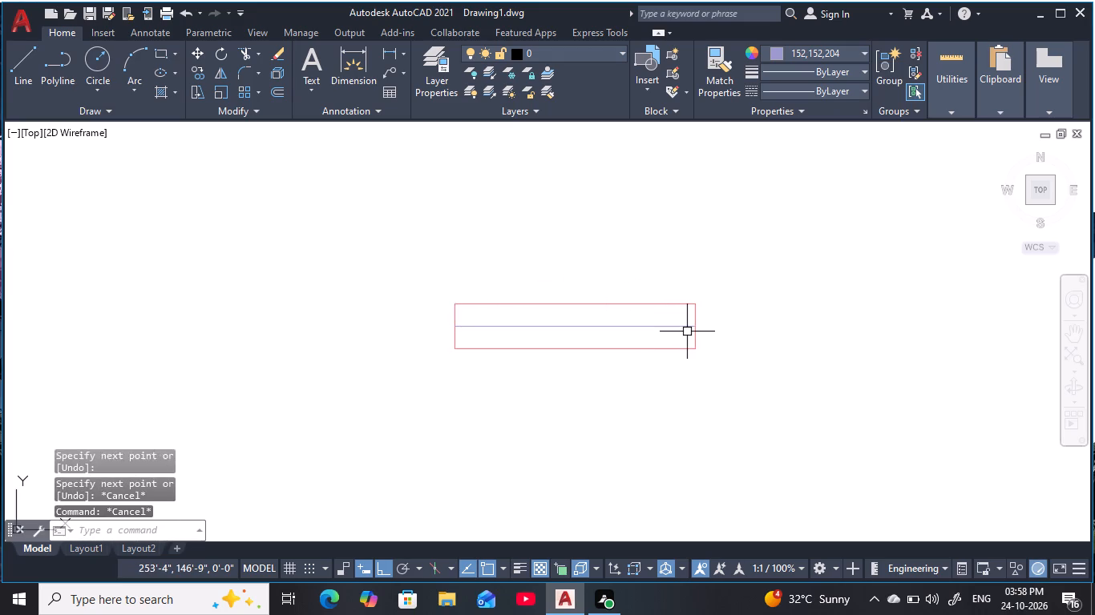
key("Escape")
Offset the rectangle's centre line by 1.5" to both sides.
type("O")
key("space")
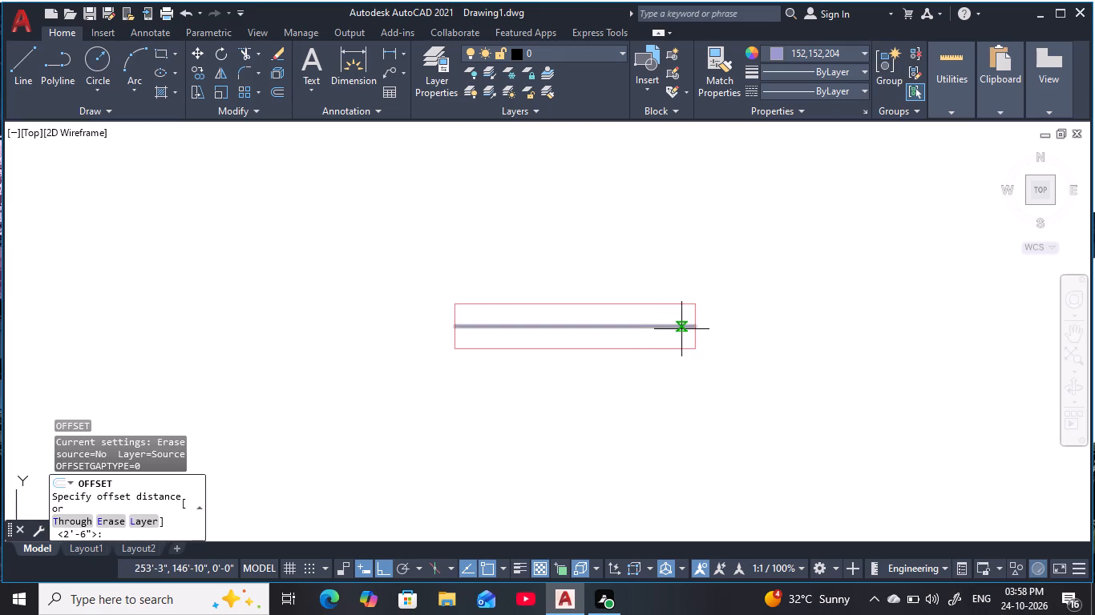
key("1")
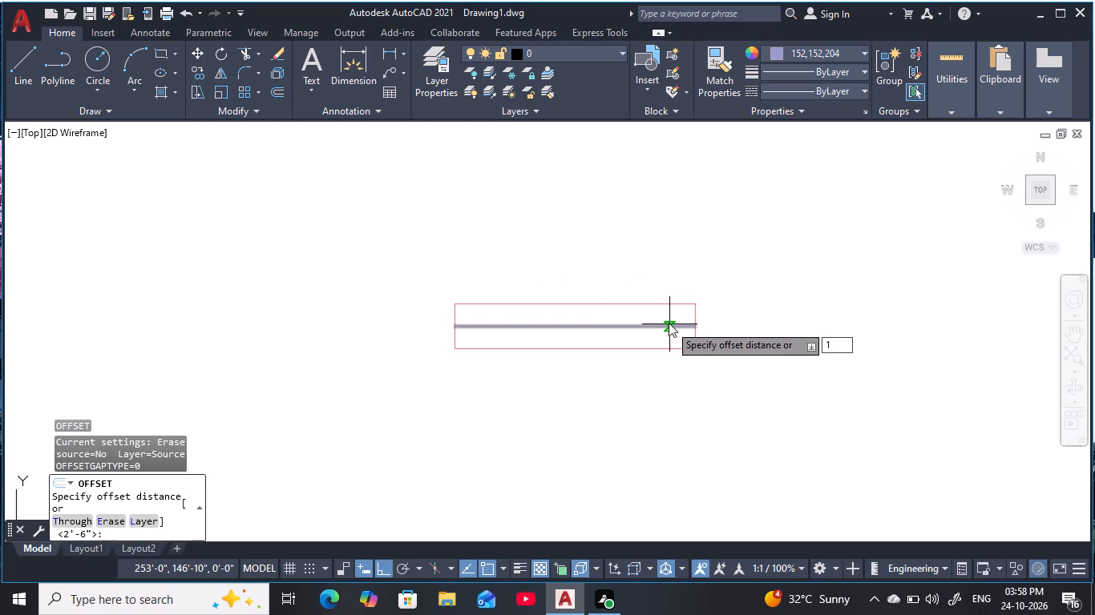
type(".5")
key("space")
left_click(662, 324)
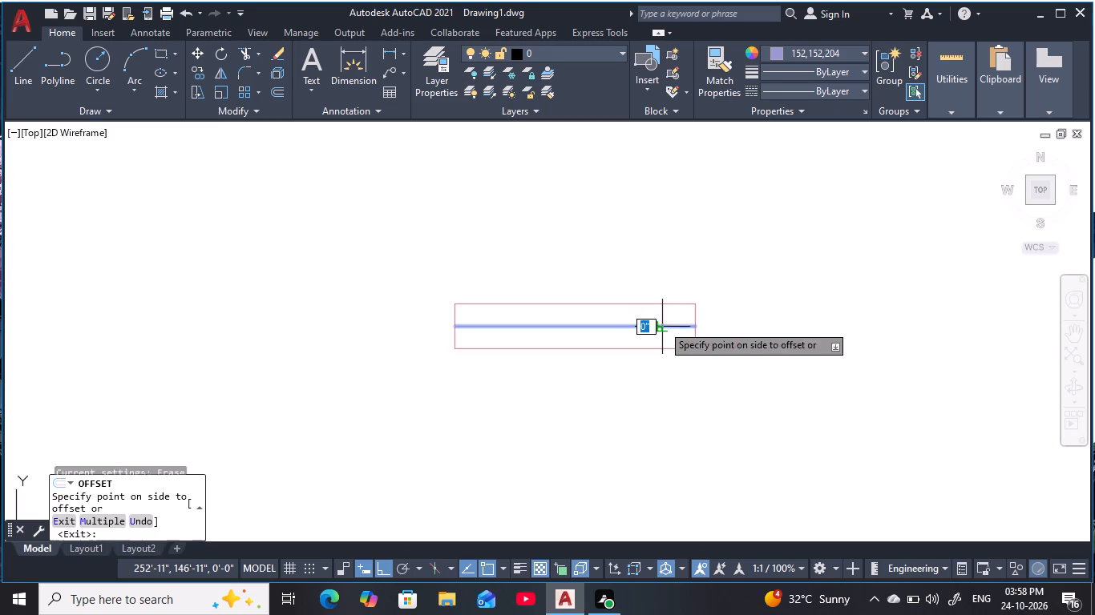
left_click(667, 251)
left_click(658, 329)
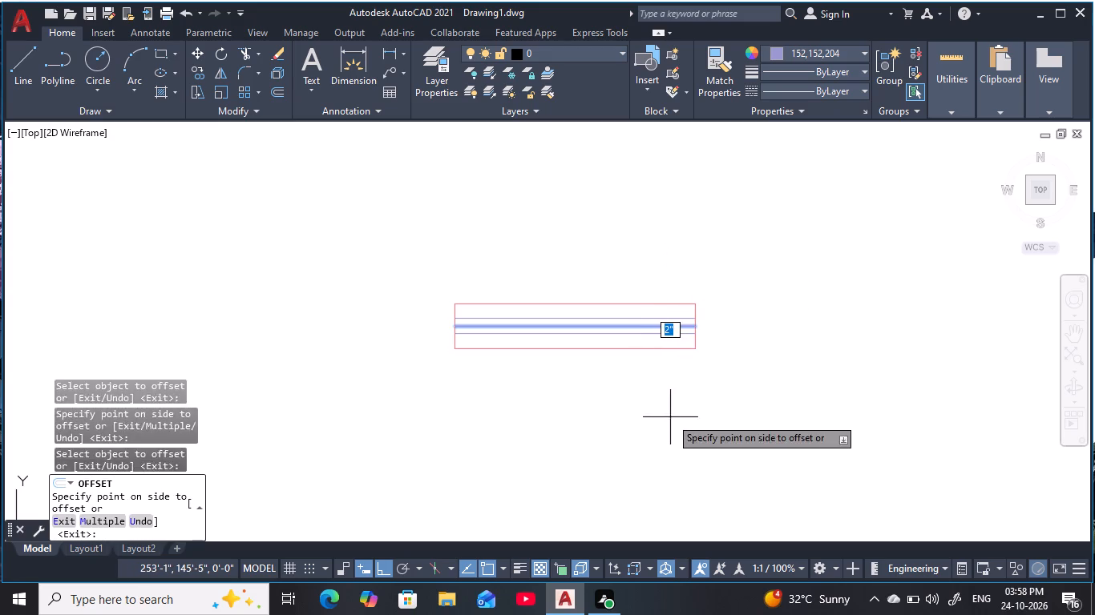
left_click(670, 421)
key("Escape")
key("Escape")
key("Escape")
key("Escape")
Copy the complete window symbol horizontally to a free spot beside the original, toward the floor plan.
left_click(766, 400)
left_click(336, 214)
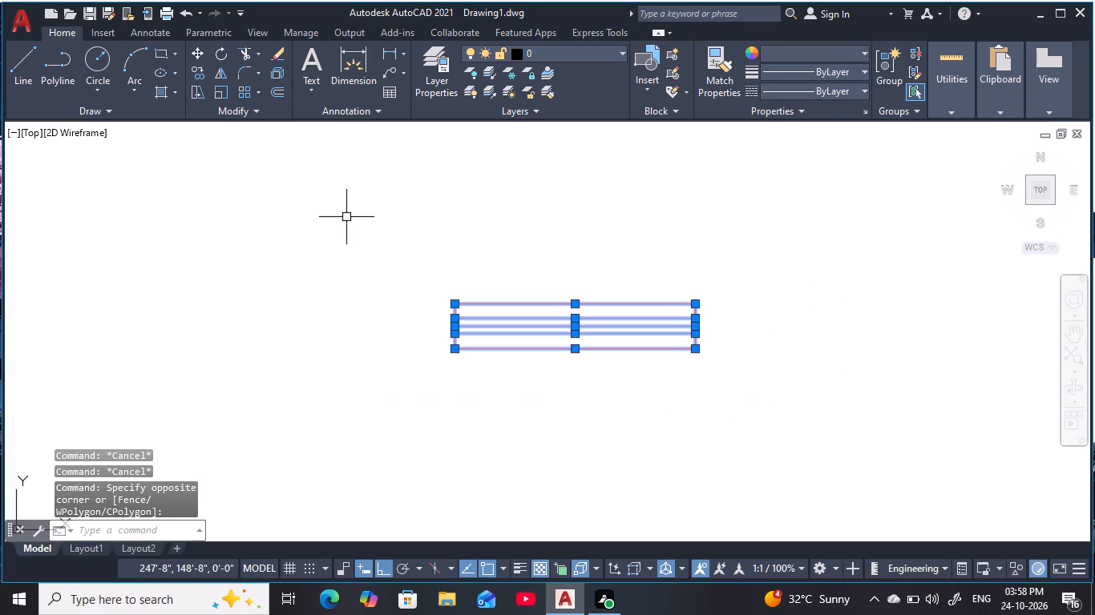
key("c")
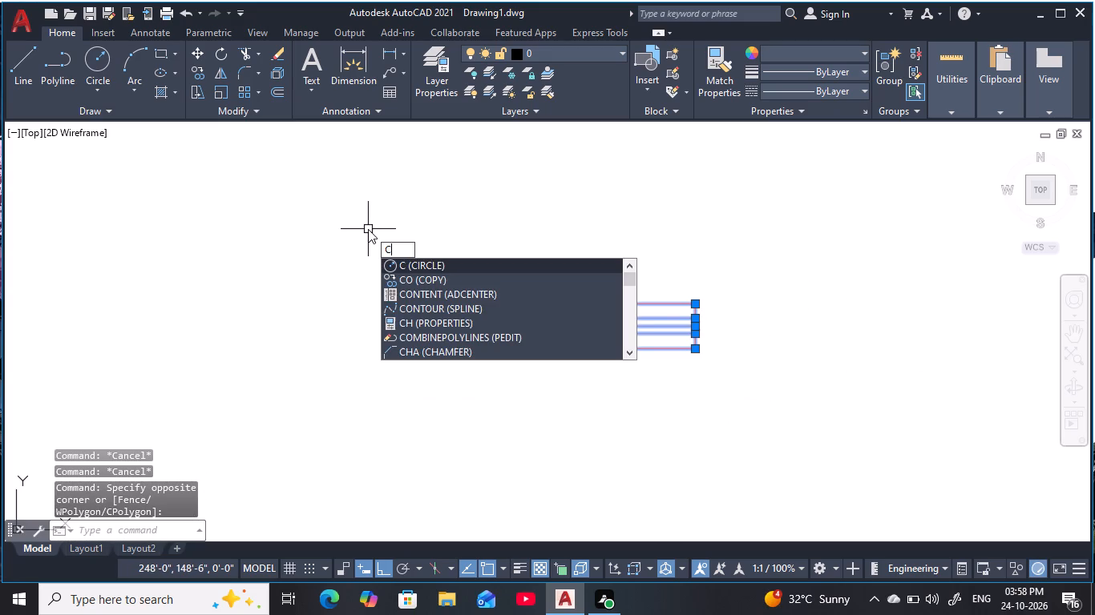
type("O")
key("space")
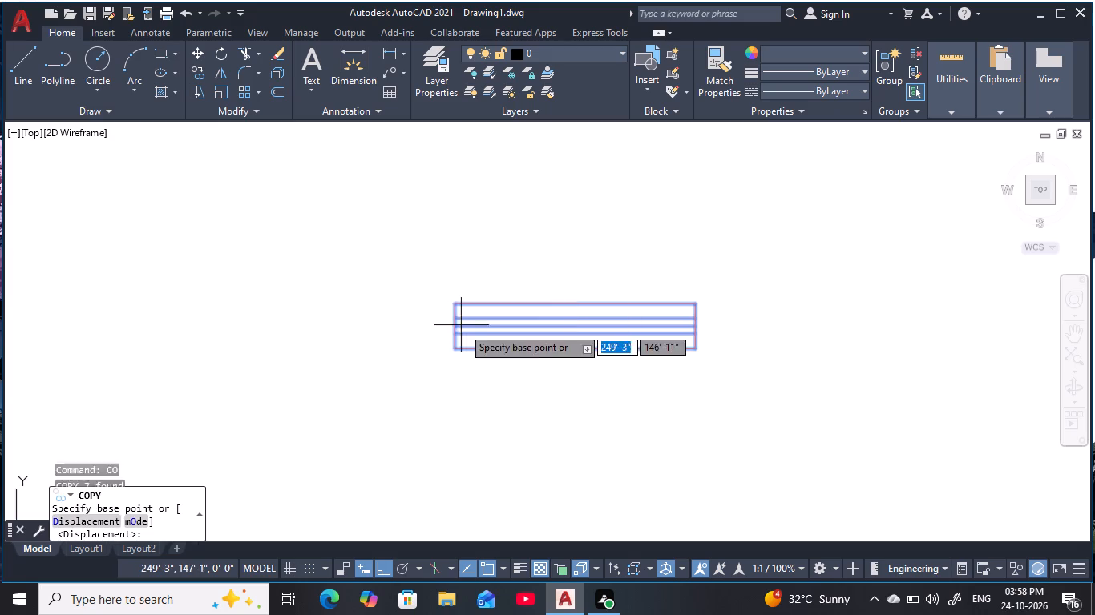
left_click(467, 334)
left_click(154, 327)
key("Escape")
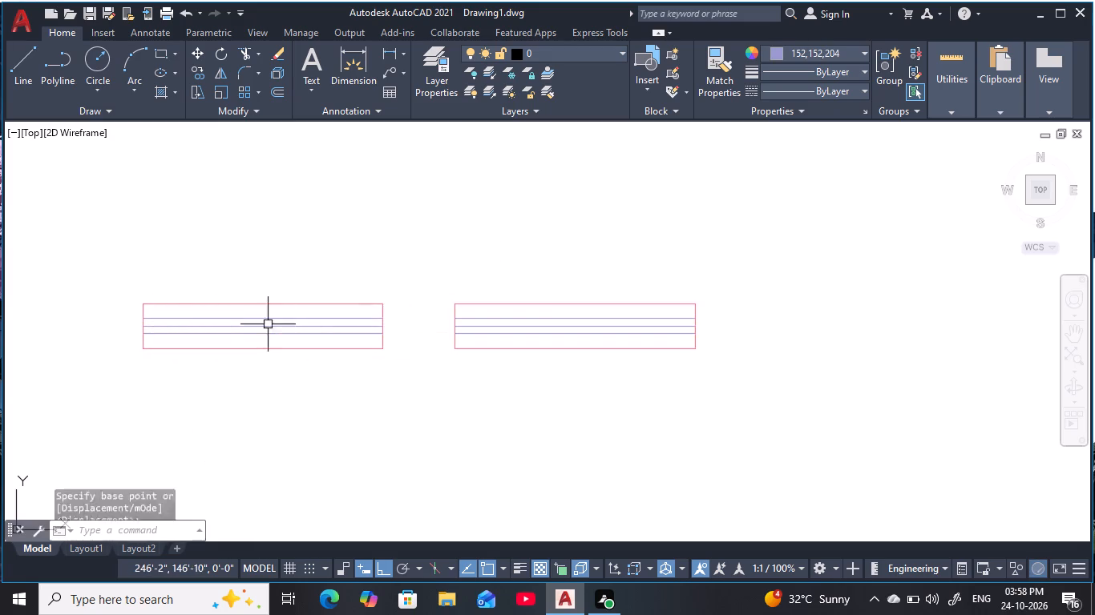
key("Escape")
middle_click_drag(283, 316, 446, 301)
key("Escape")
key("Escape")
Rotate the copied window symbol to a vertical orientation.
left_click_drag(208, 227, 248, 251)
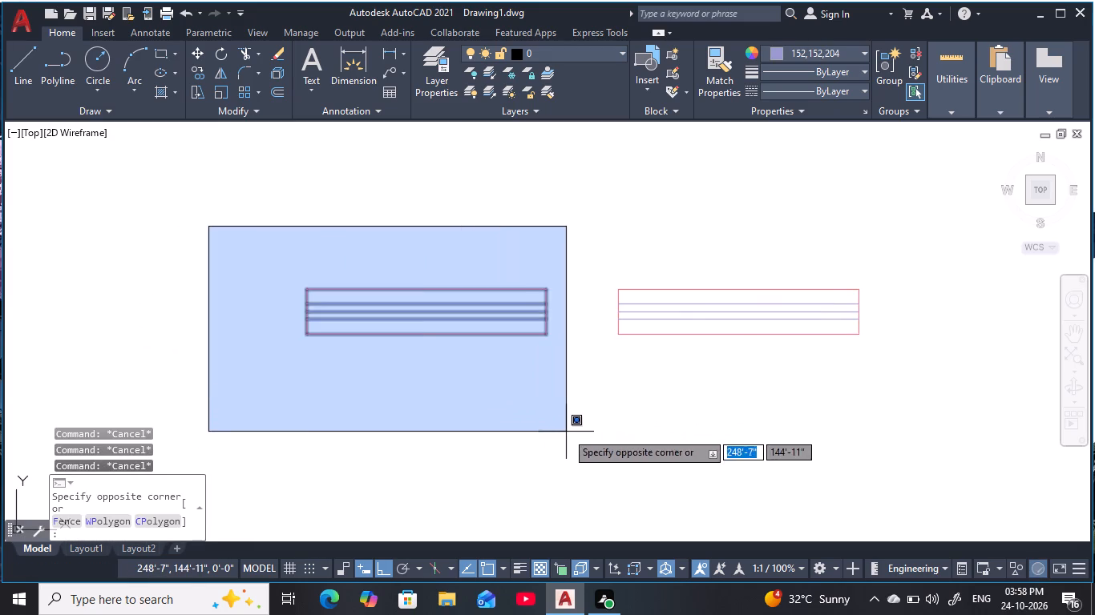
left_click(566, 432)
type("RO")
key("space")
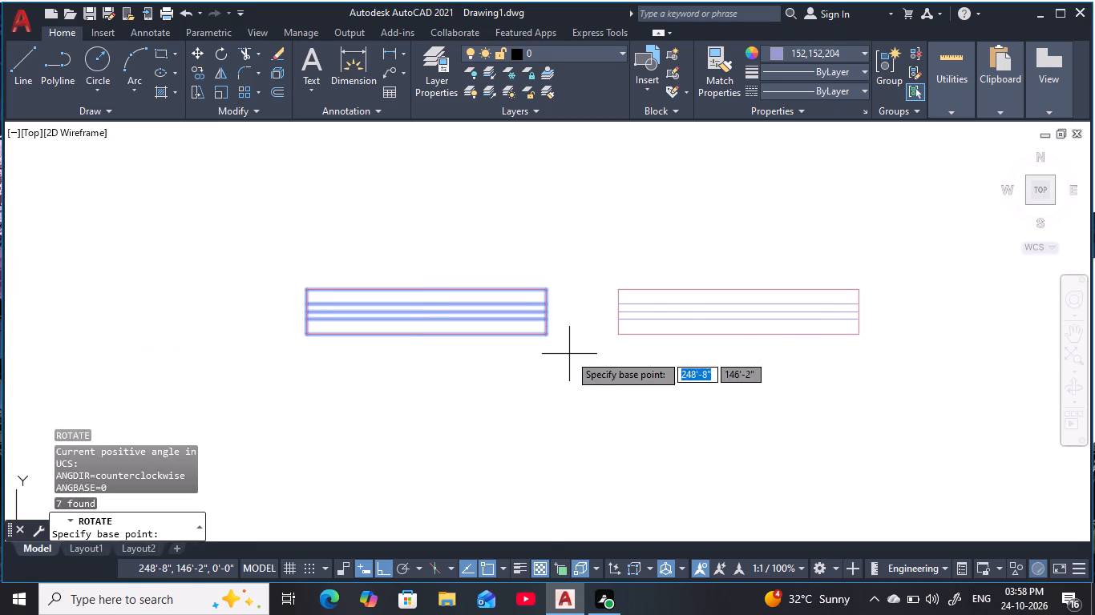
left_click(569, 354)
left_click(517, 228)
scroll(573, 376, "down", 3)
middle_click_drag(577, 381, 640, 345)
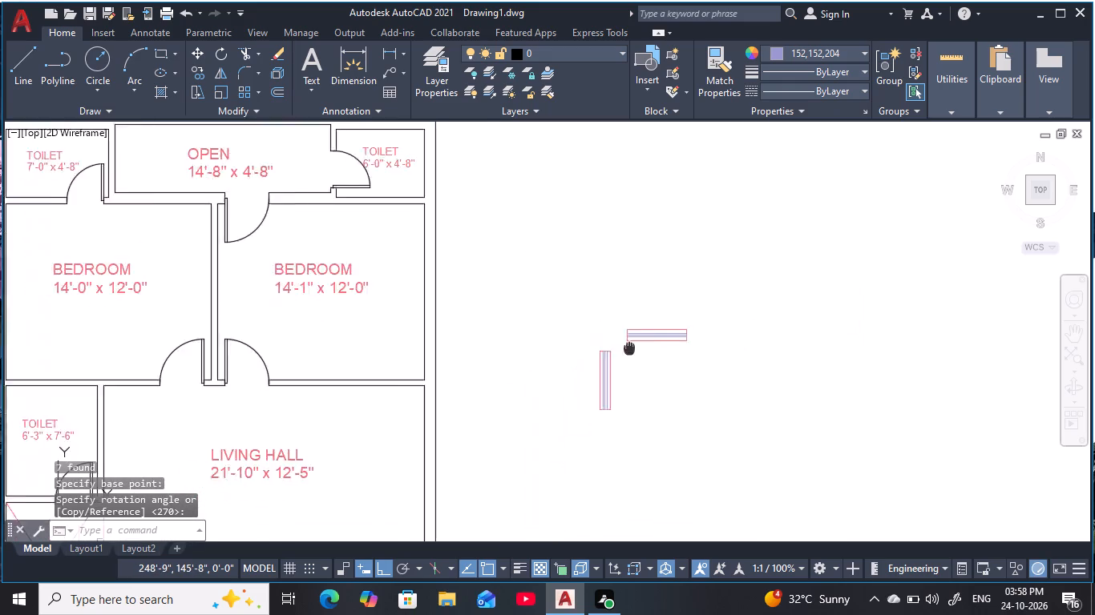
middle_click_drag(640, 345, 684, 340)
key("Escape")
key("Escape")
key("Escape")
key("Escape")
key("Escape")
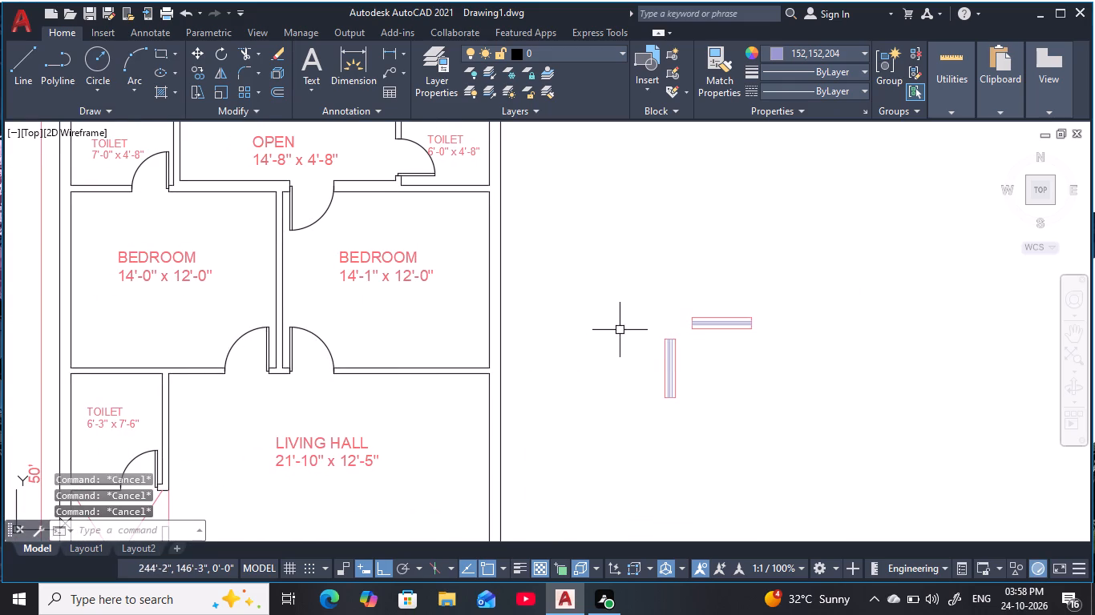
Copy the horizontal window symbol from its lower-left corner into the wall between the 14'-0" x 12'-0" bedroom and the OPEN area.
middle_click_drag(620, 329, 608, 352)
left_click(774, 376)
left_click(673, 289)
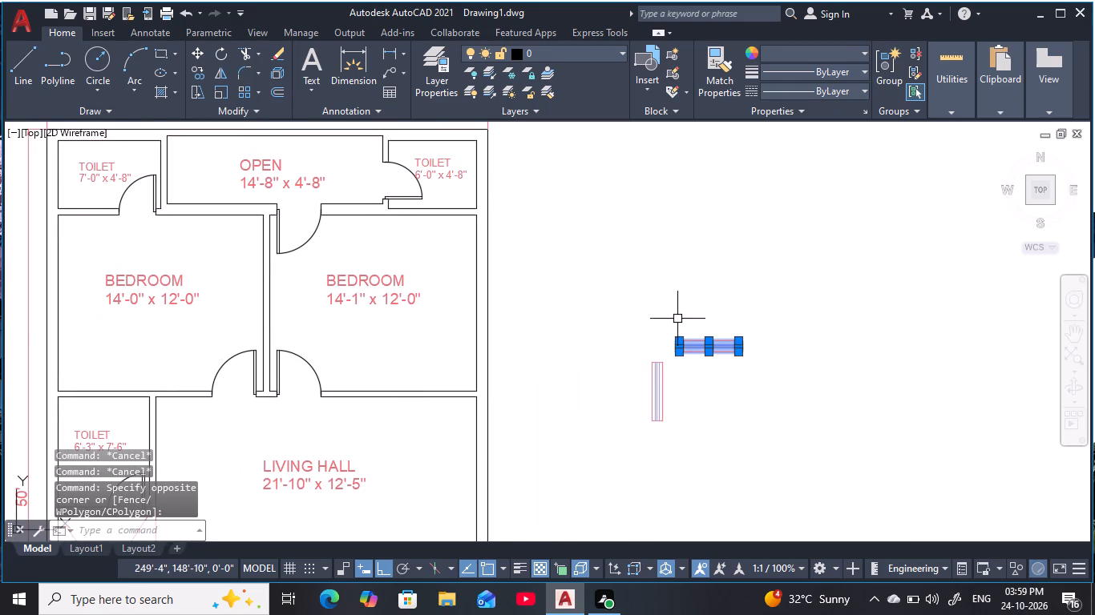
type("CO")
key("space")
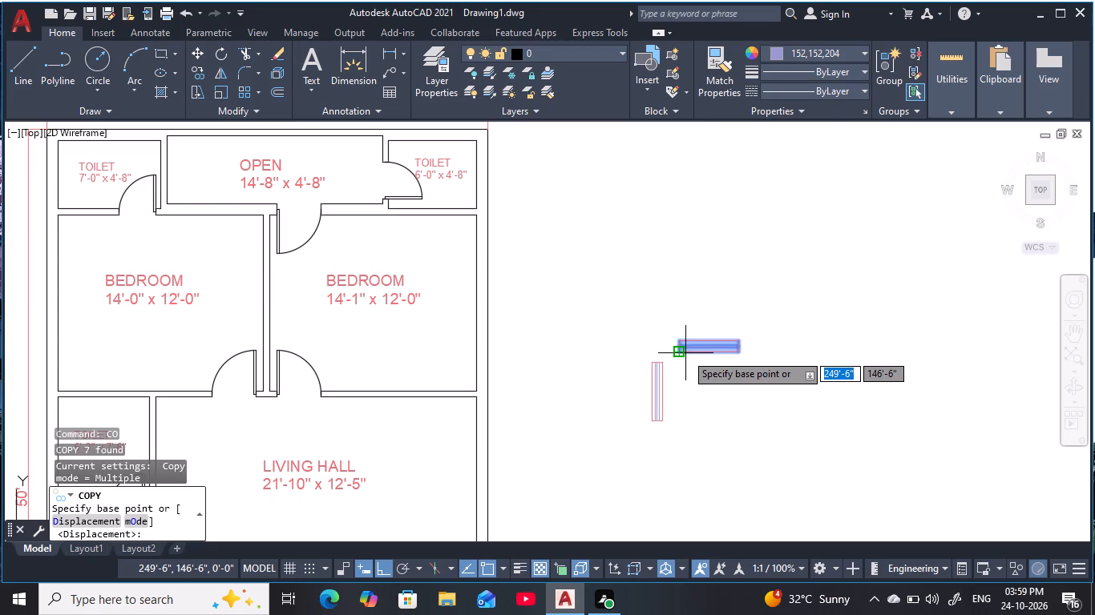
left_click(681, 353)
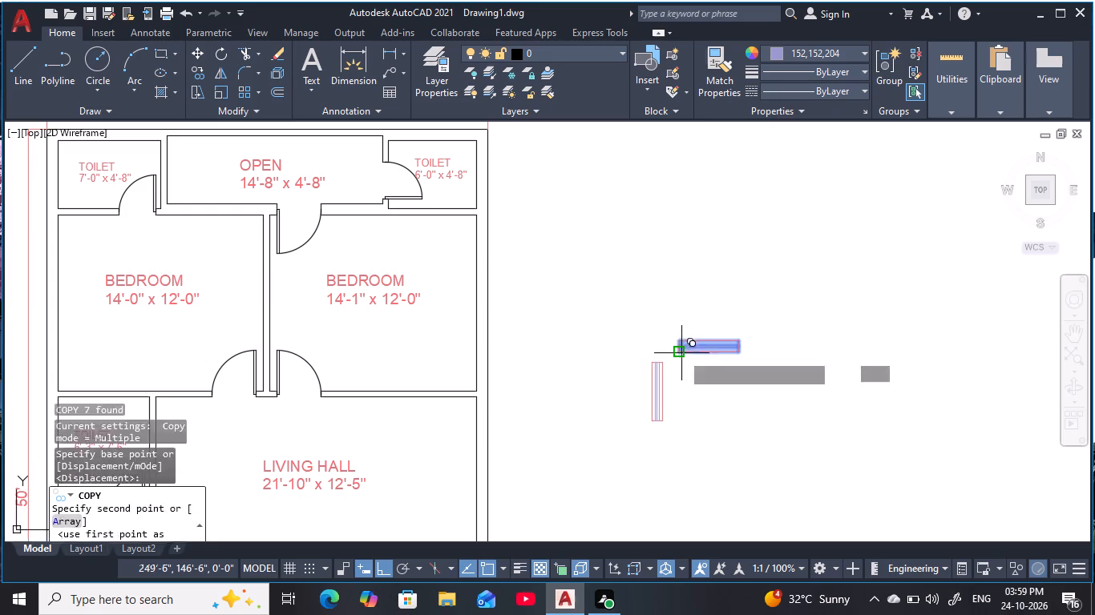
middle_click_drag(599, 340, 597, 381)
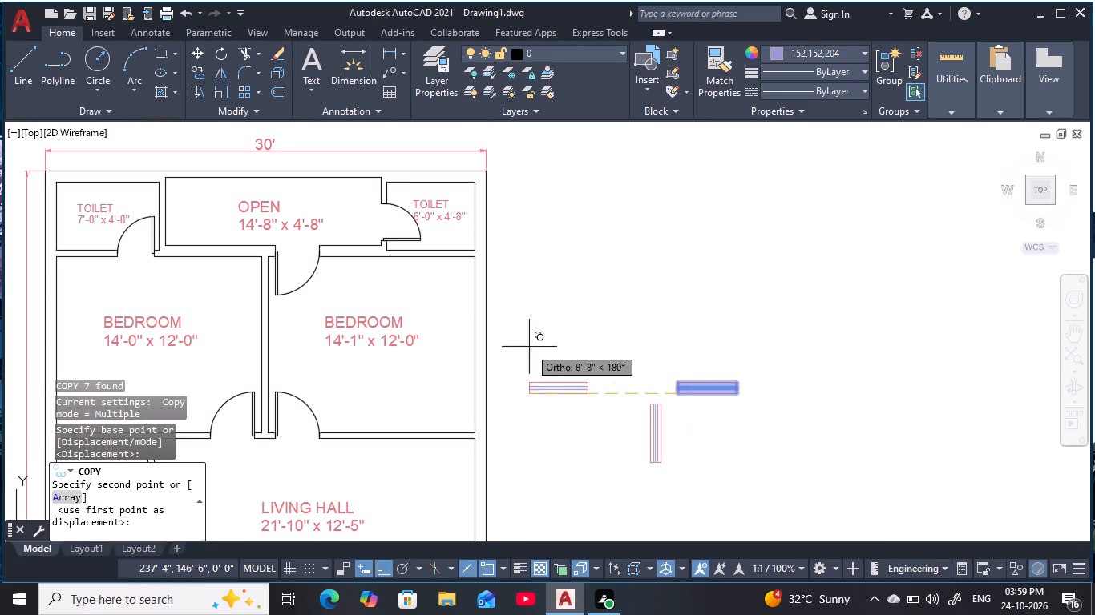
middle_click_drag(235, 277, 349, 344)
key("F8")
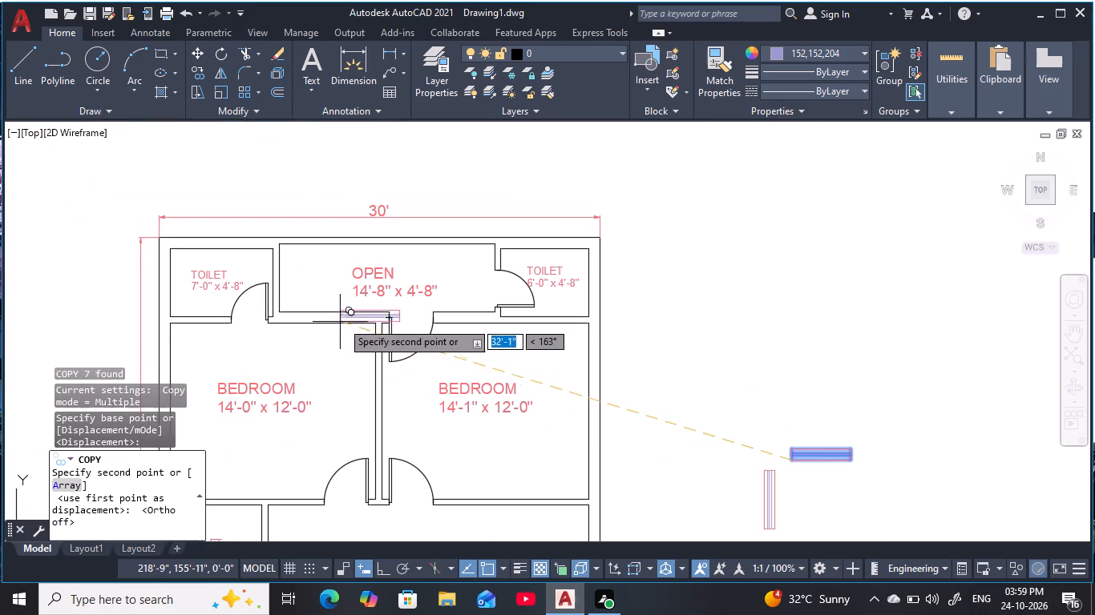
scroll(347, 317, "up", 3)
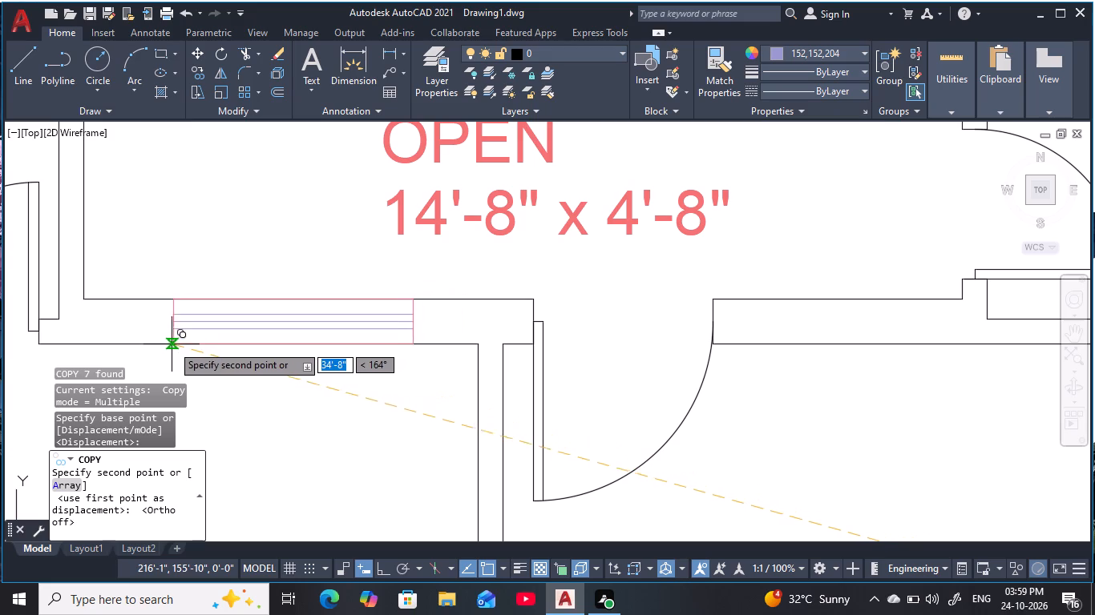
left_click(158, 346)
Place another copy of the horizontal window in the wall between the kitchen and the staircase, near the kitchen's porch-side corner.
scroll(213, 382, "down", 2)
middle_click_drag(217, 389, 402, 360)
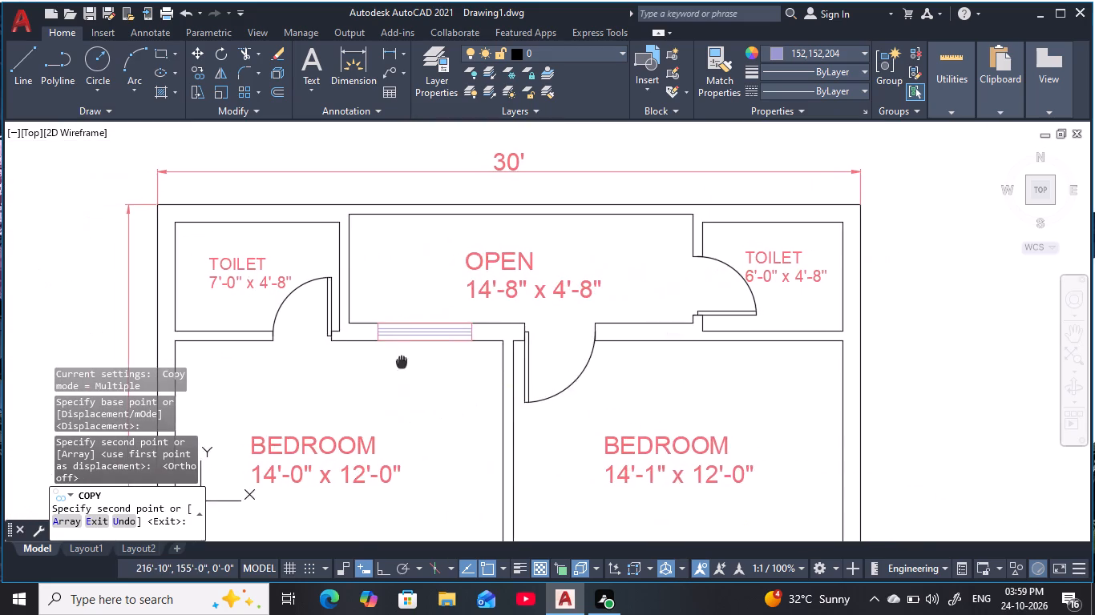
scroll(402, 360, "down", 1)
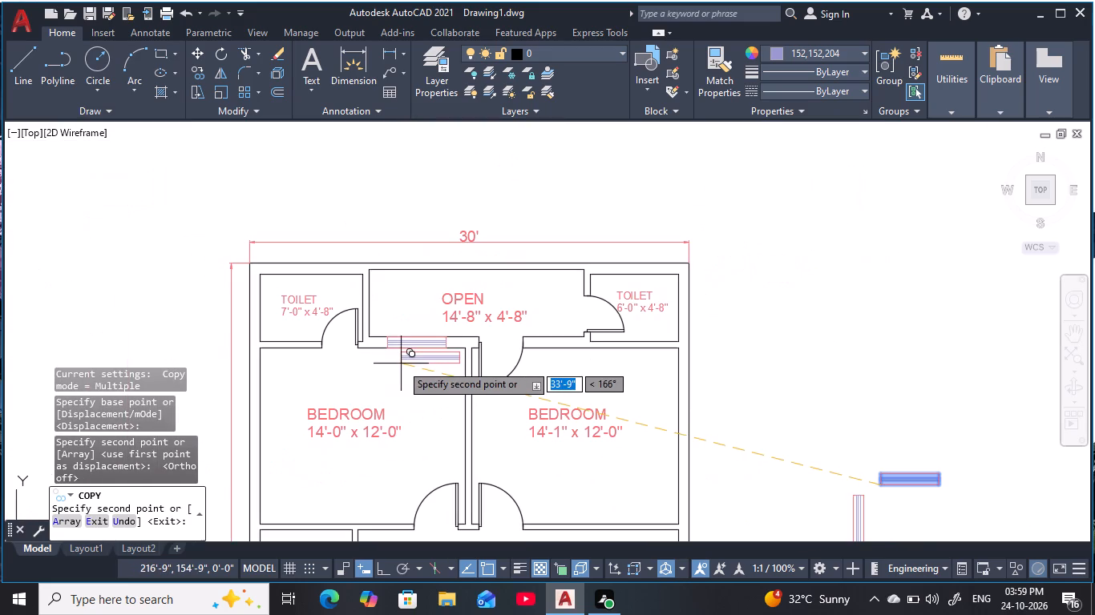
middle_click_drag(401, 364, 455, 329)
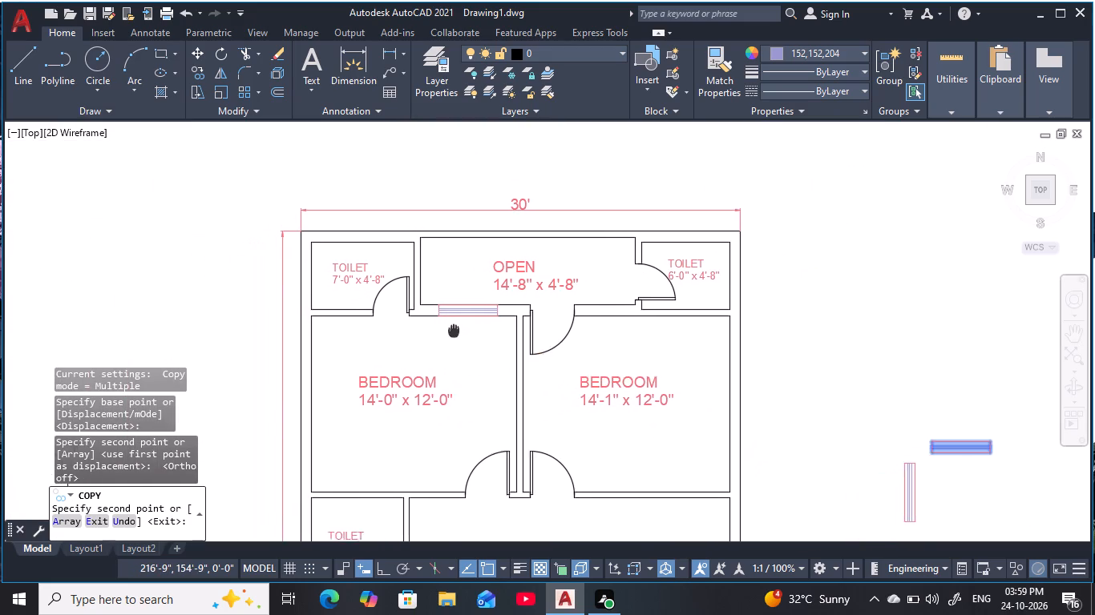
middle_click_drag(455, 329, 483, 322)
middle_click_drag(404, 392, 437, 235)
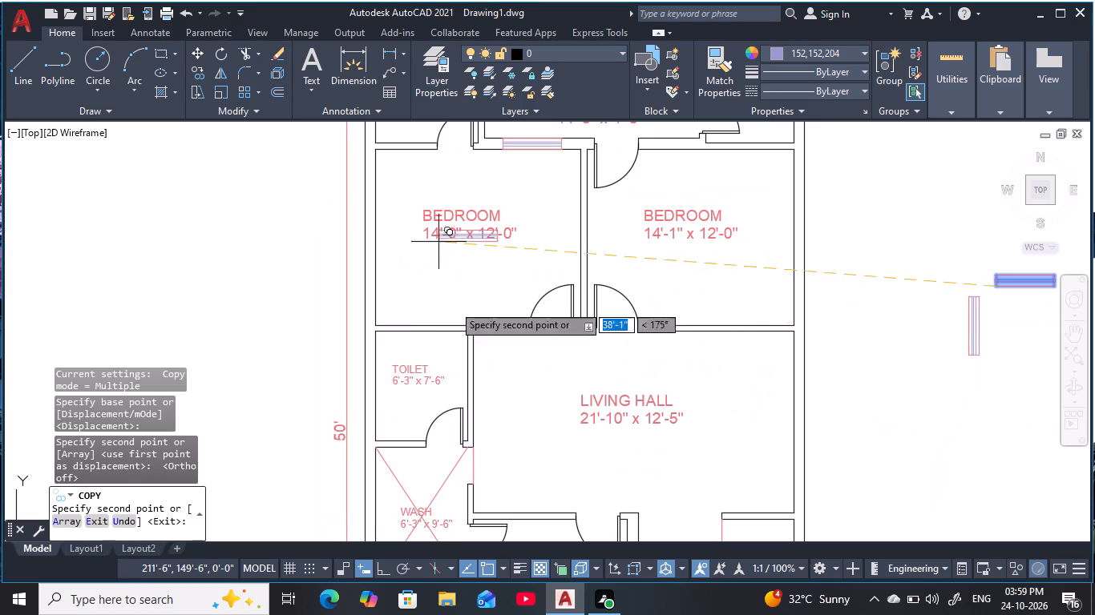
middle_click_drag(516, 451, 463, 247)
scroll(465, 249, "down", 1)
middle_click_drag(480, 409, 472, 361)
scroll(474, 356, "up", 4)
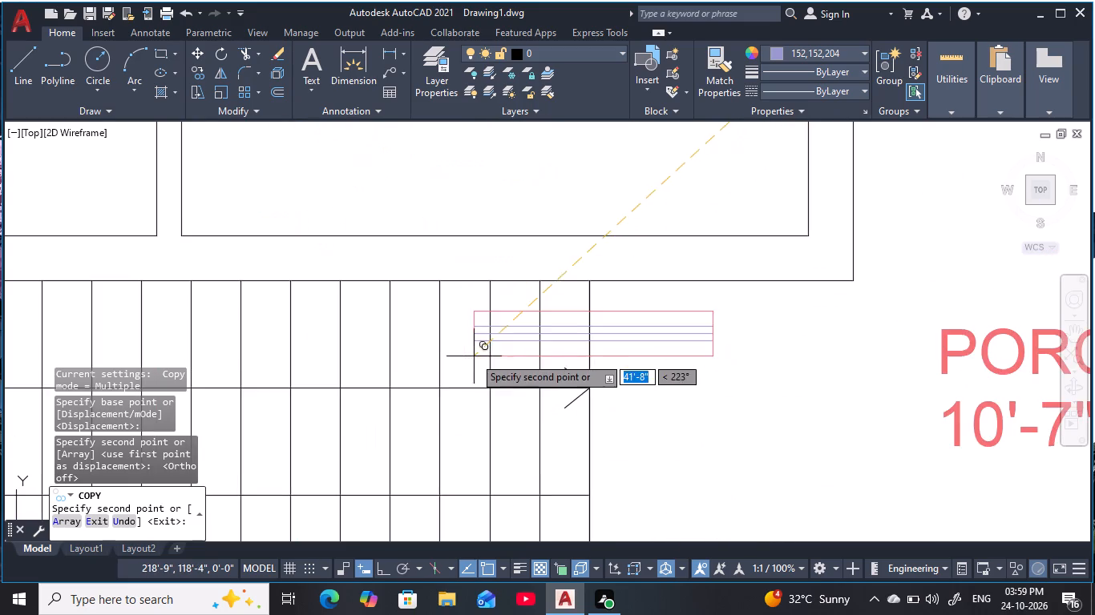
middle_click_drag(455, 331, 467, 416)
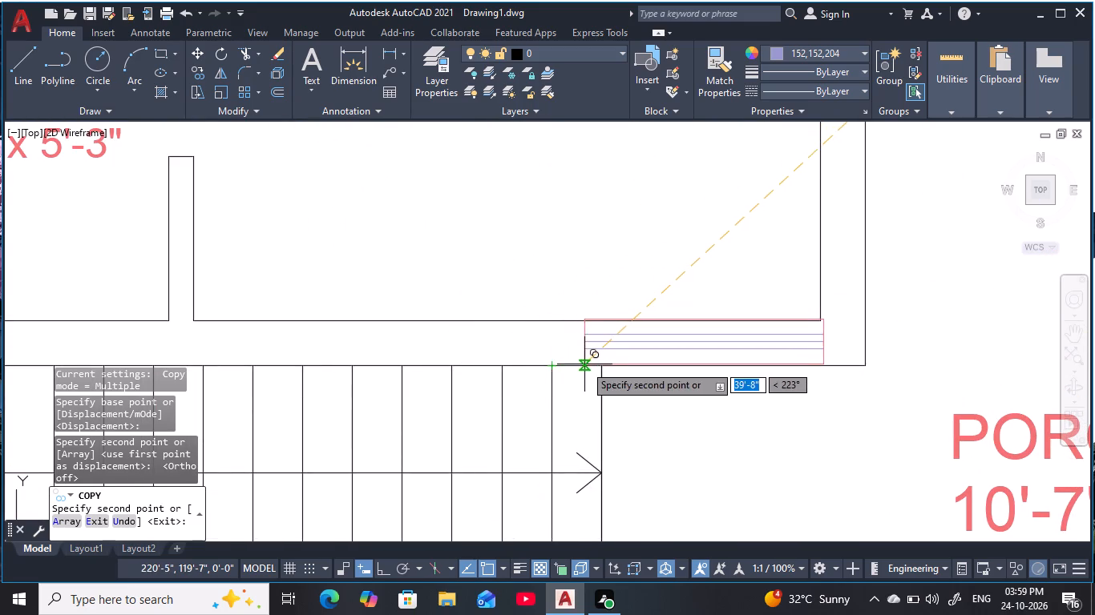
left_click(543, 365)
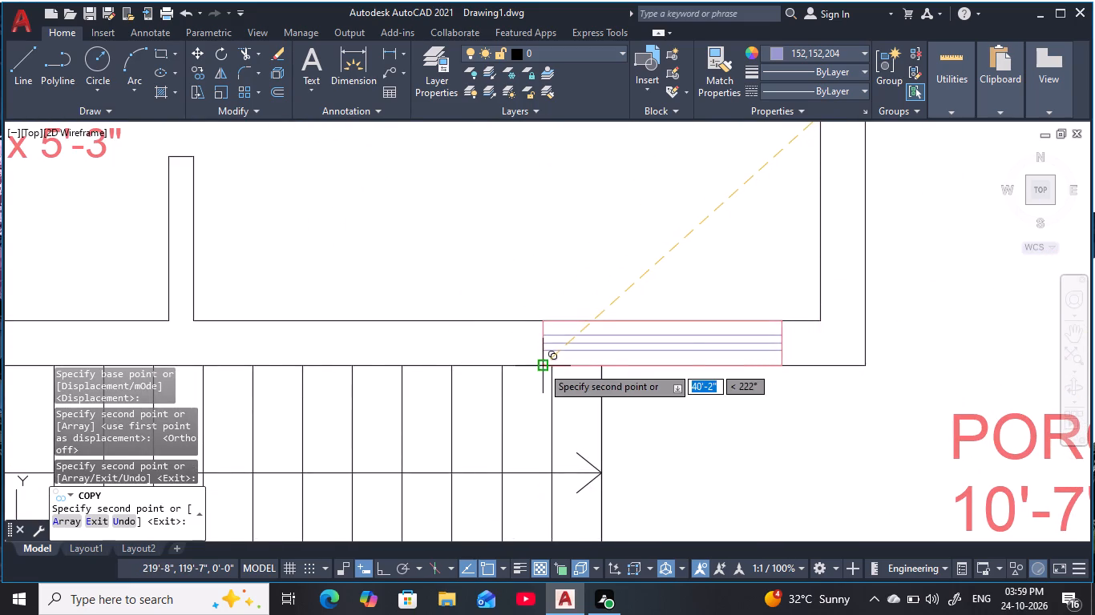
scroll(542, 366, "down", 3)
middle_click_drag(541, 358, 552, 406)
middle_click_drag(466, 375, 571, 513)
scroll(529, 425, "down", 2)
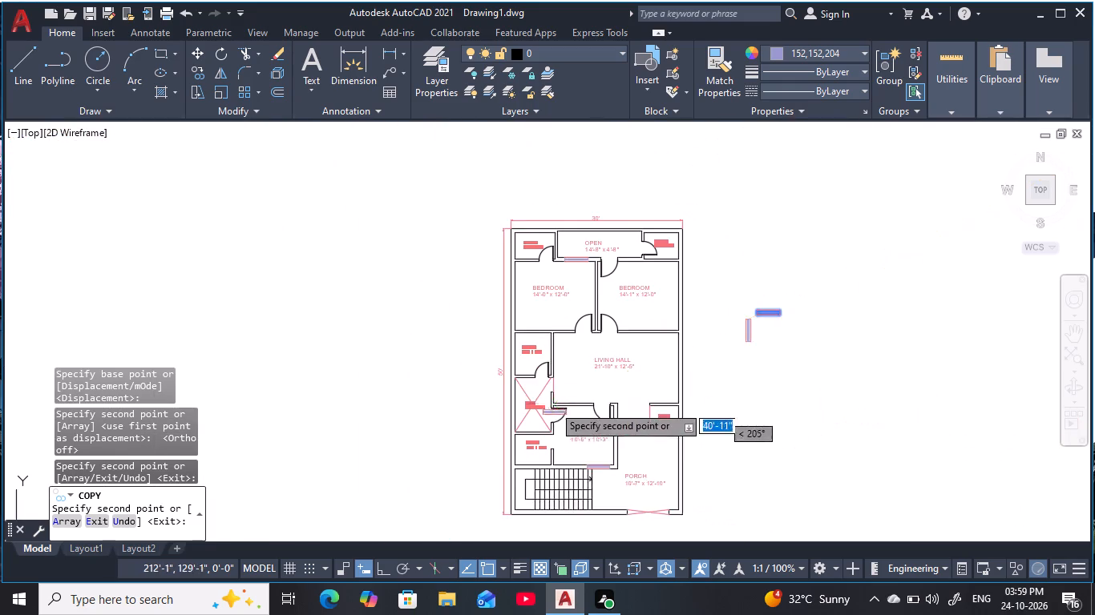
middle_click_drag(550, 405, 479, 421)
middle_click_drag(562, 336, 470, 359)
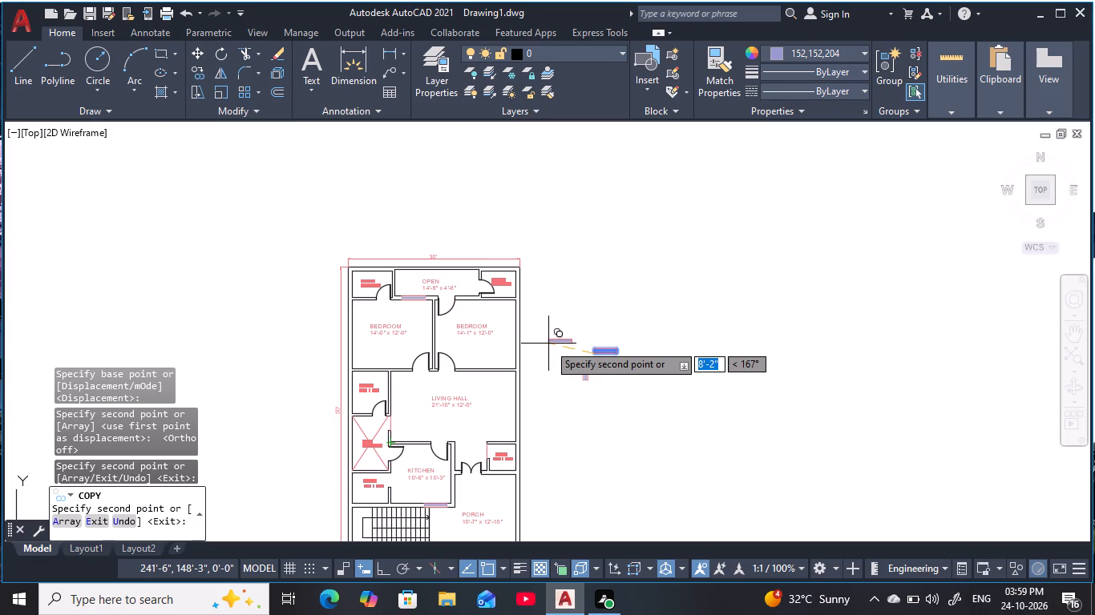
key("Escape")
key("Escape")
key("Escape")
key("Escape")
Examine the walls of the bedrooms, toilets, OPEN area and living hall for further window positions.
scroll(368, 332, "up", 2)
middle_click_drag(389, 342, 409, 333)
scroll(527, 380, "down", 1)
middle_click_drag(631, 392, 566, 383)
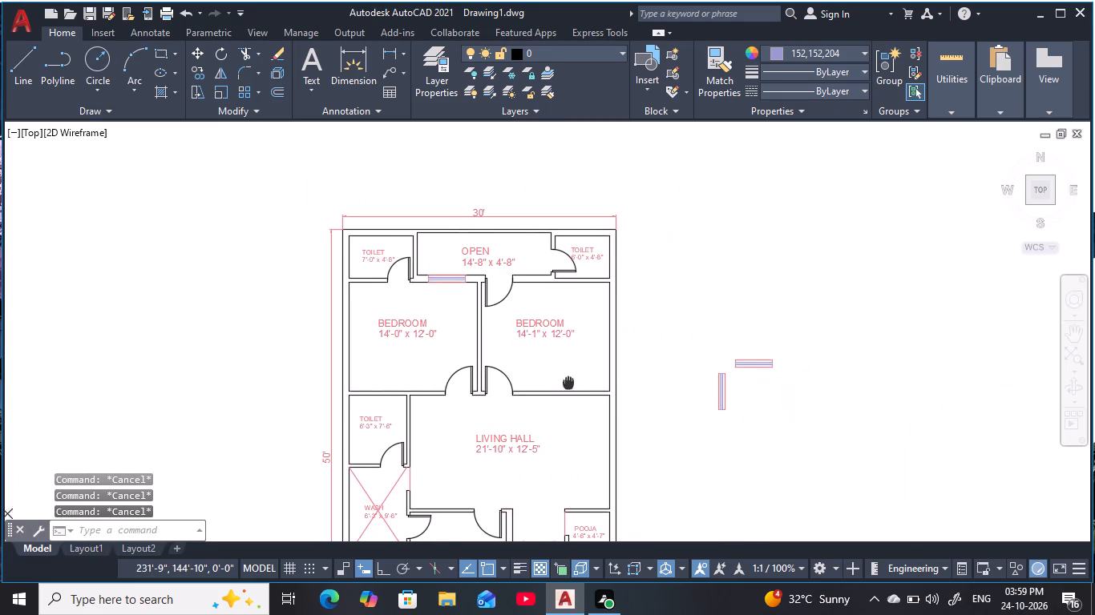
middle_click_drag(566, 383, 580, 418)
scroll(566, 383, "up", 1)
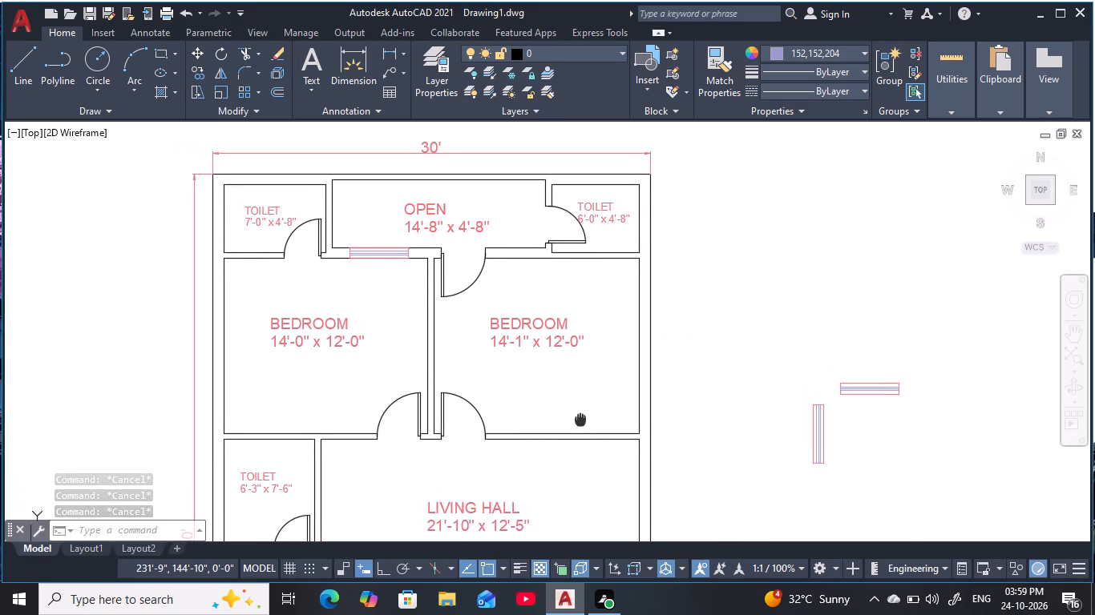
middle_click_drag(580, 418, 583, 421)
key("Escape")
scroll(586, 421, "down", 1)
middle_click_drag(586, 421, 599, 302)
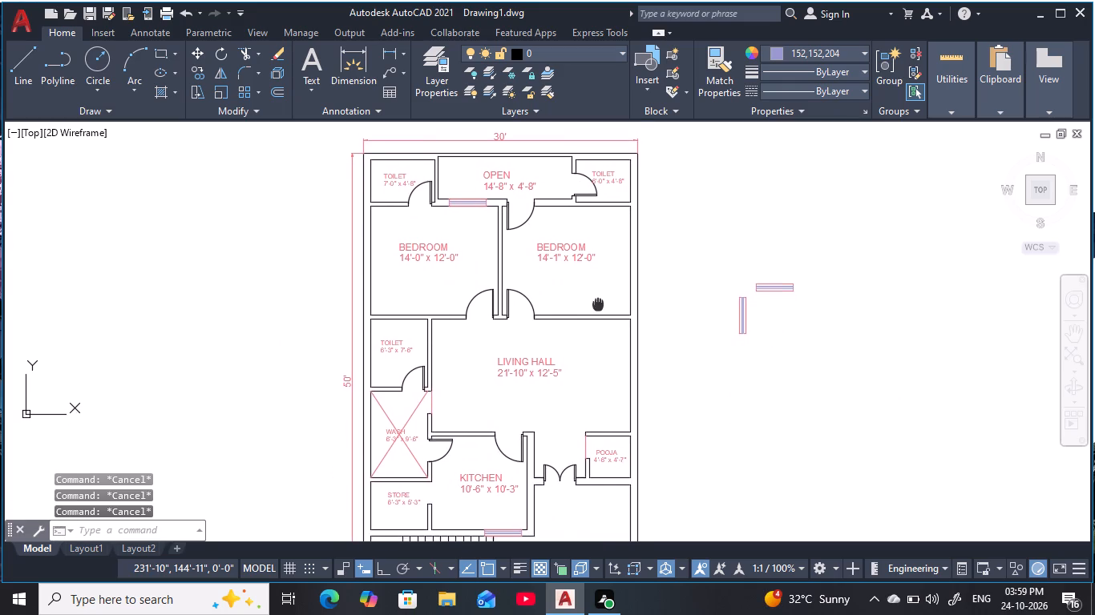
middle_click_drag(599, 302, 576, 221)
middle_click_drag(575, 225, 607, 355)
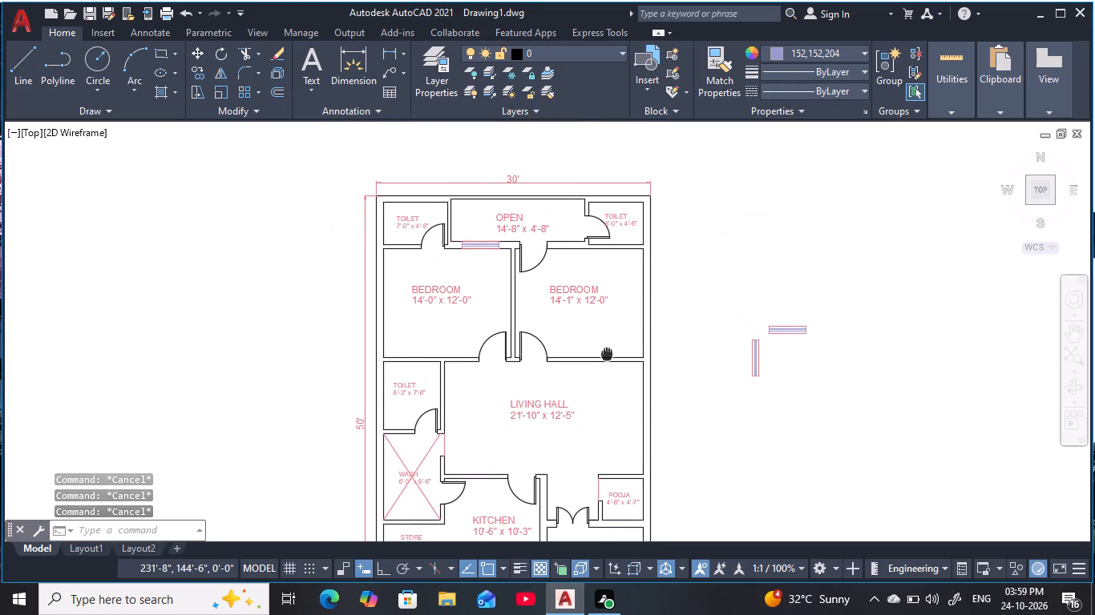
middle_click_drag(607, 355, 607, 356)
key("Escape")
key("Escape")
key("Escape")
key("Escape")
key("Escape")
middle_click_drag(600, 440, 594, 417)
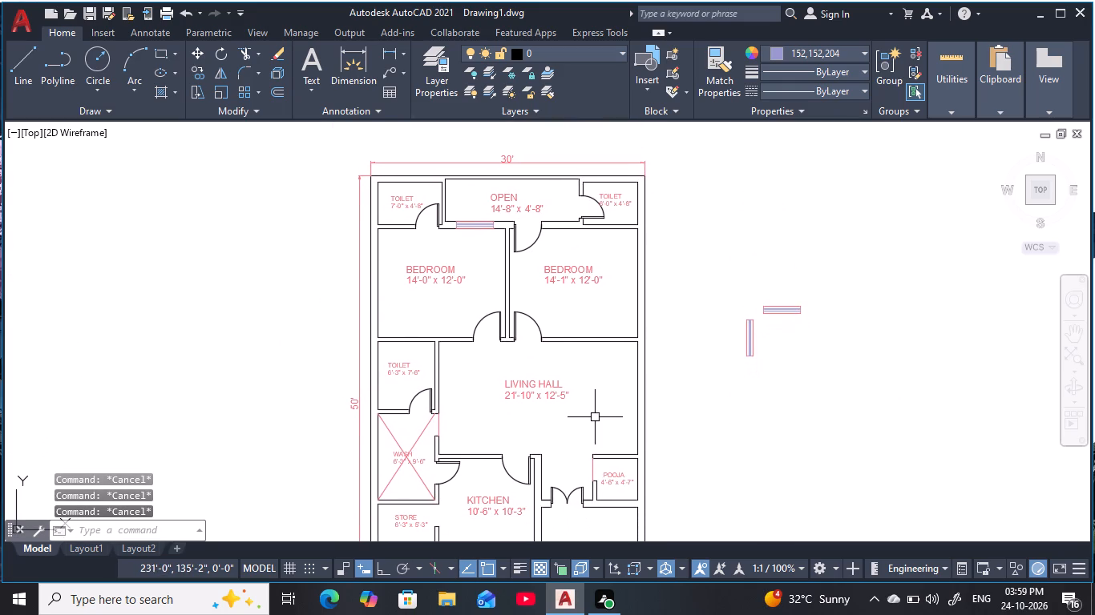
key("Escape")
key("Escape")
key("Escape")
middle_click_drag(558, 435, 554, 419)
middle_click_drag(588, 279, 571, 360)
scroll(592, 318, "up", 1)
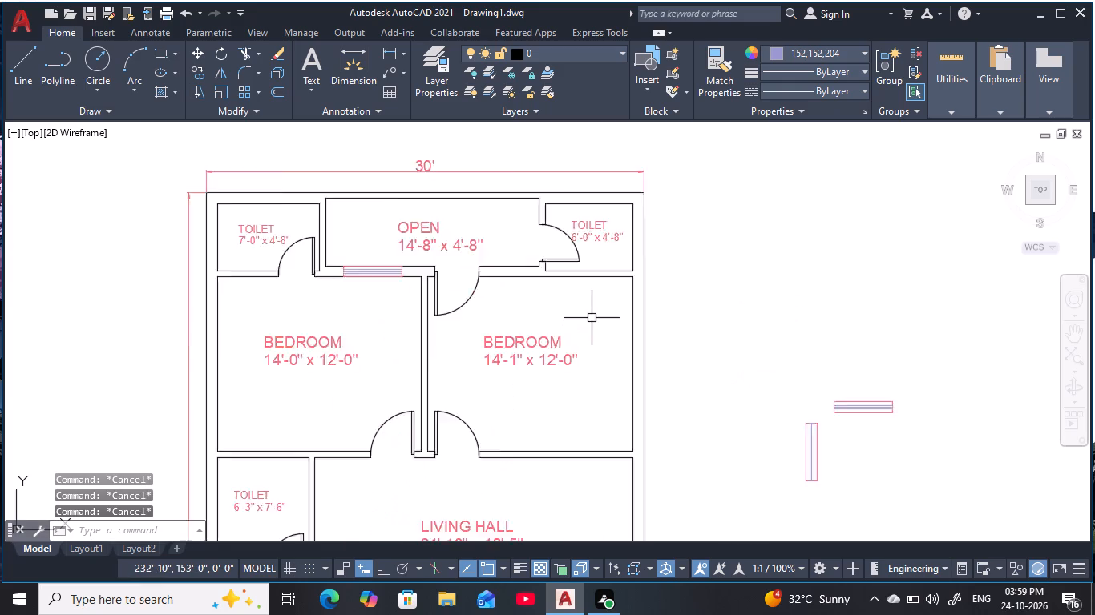
scroll(592, 318, "up", 1)
middle_click_drag(592, 318, 572, 331)
scroll(571, 331, "down", 1)
middle_click_drag(571, 331, 554, 327)
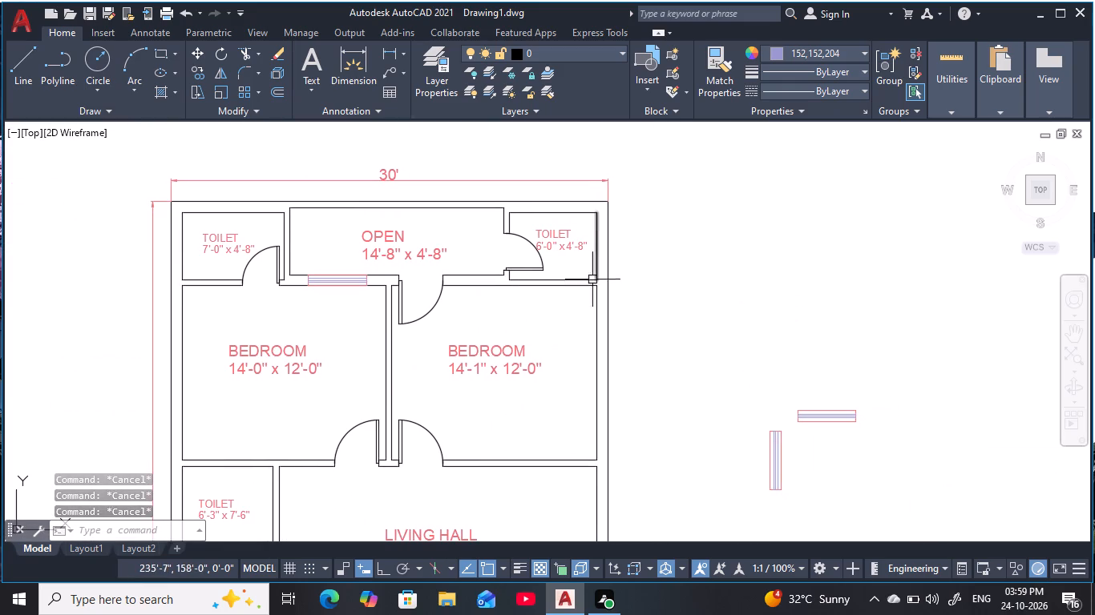
middle_click_drag(552, 348, 788, 255)
middle_click_drag(550, 317, 570, 397)
scroll(570, 397, "down", 1)
middle_click_drag(570, 397, 563, 375)
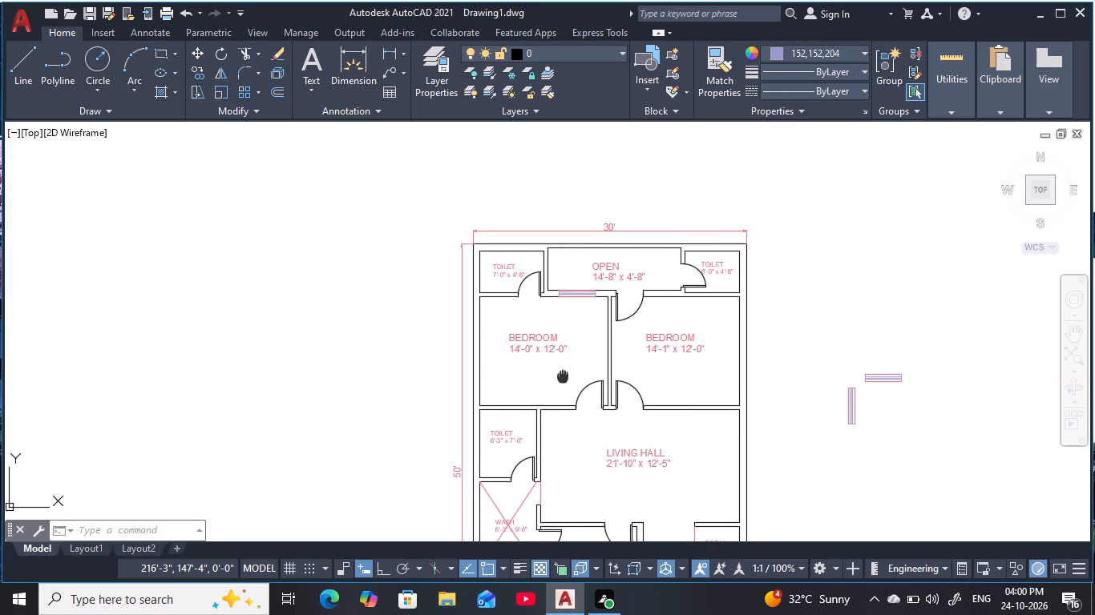
middle_click_drag(563, 375, 539, 400)
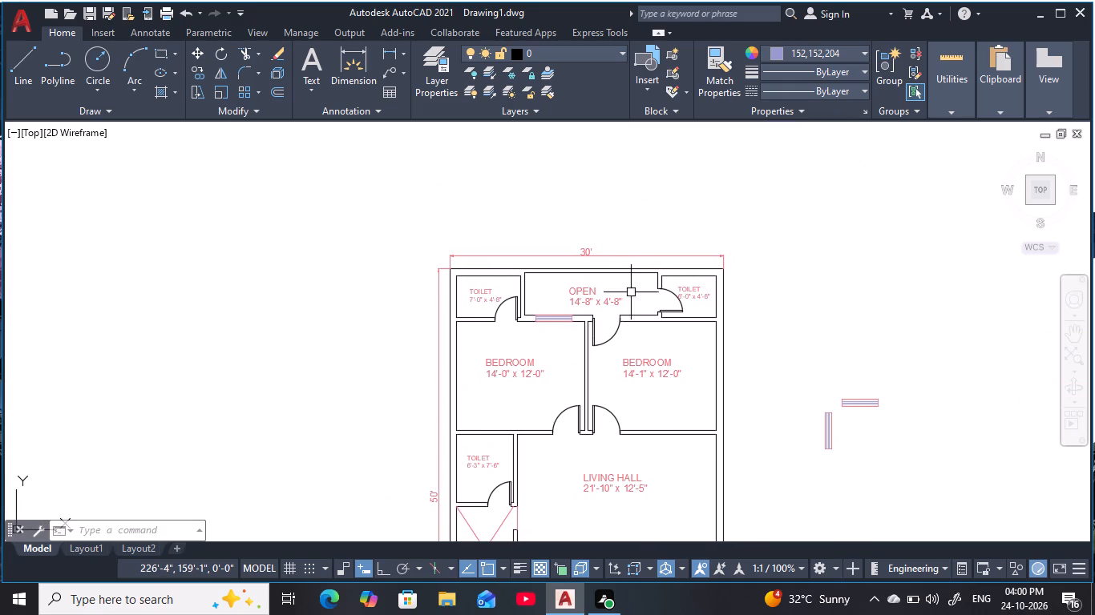
scroll(631, 292, "up", 1)
middle_click_drag(631, 292, 608, 336)
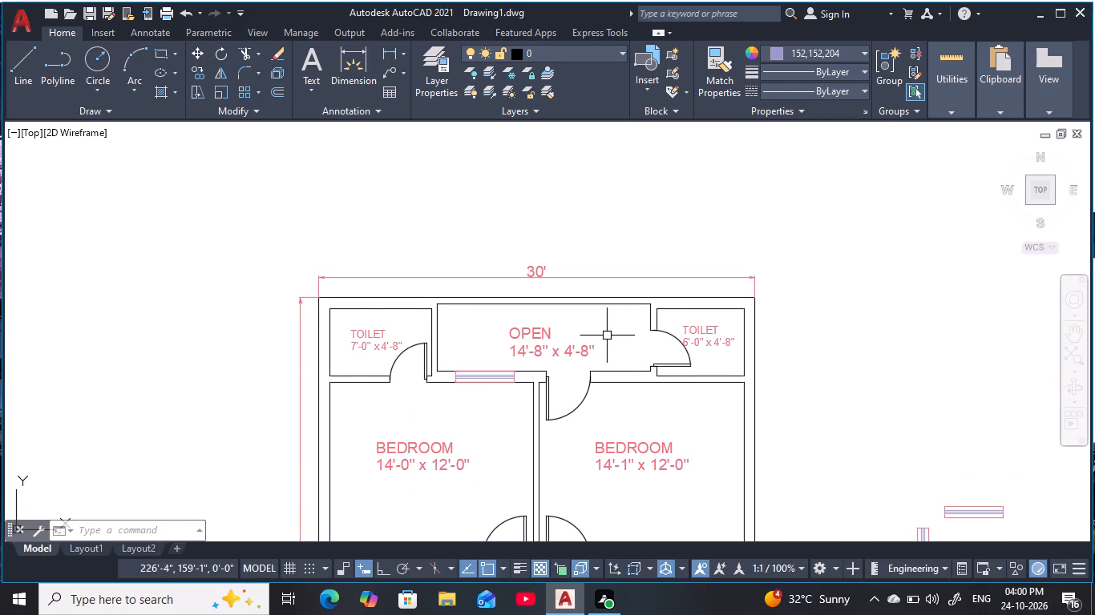
middle_click_drag(488, 348, 586, 326)
scroll(586, 326, "down", 1)
middle_click_drag(586, 326, 568, 292)
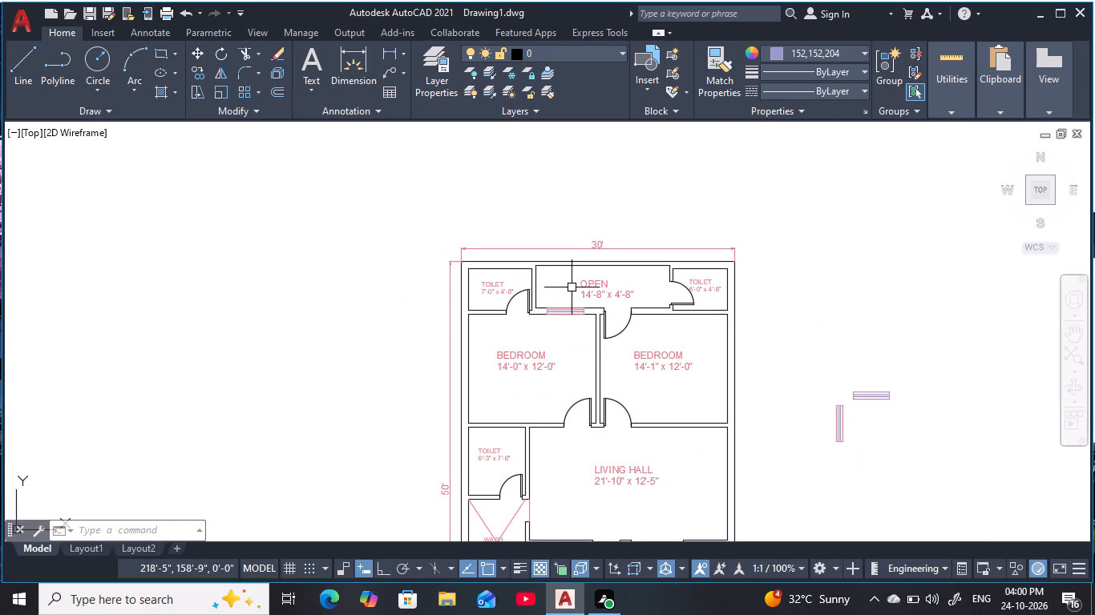
middle_click_drag(556, 388, 501, 295)
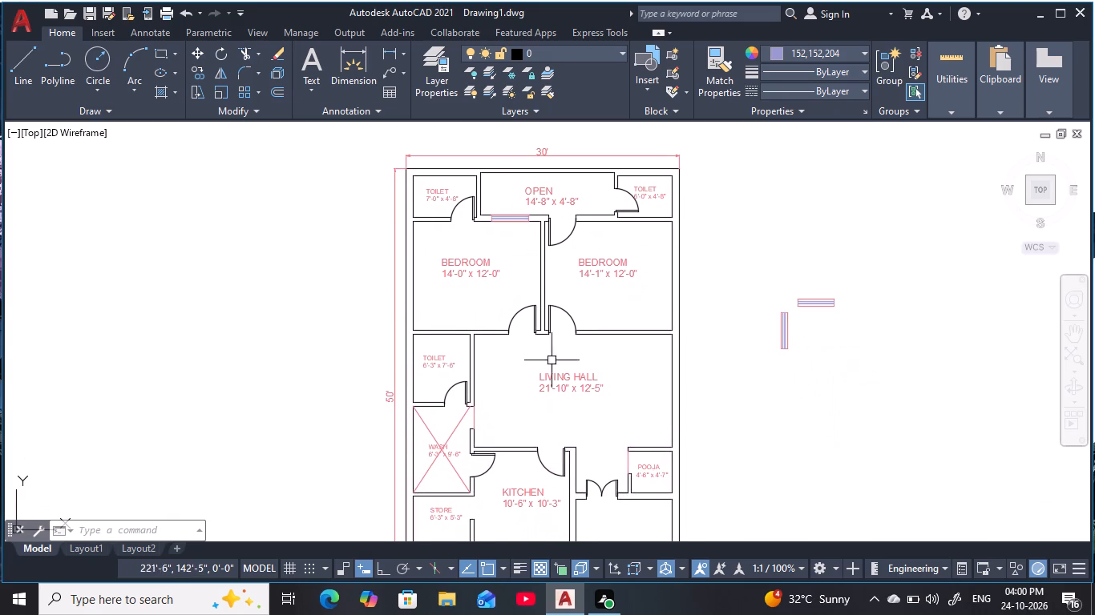
middle_click_drag(561, 398, 557, 382)
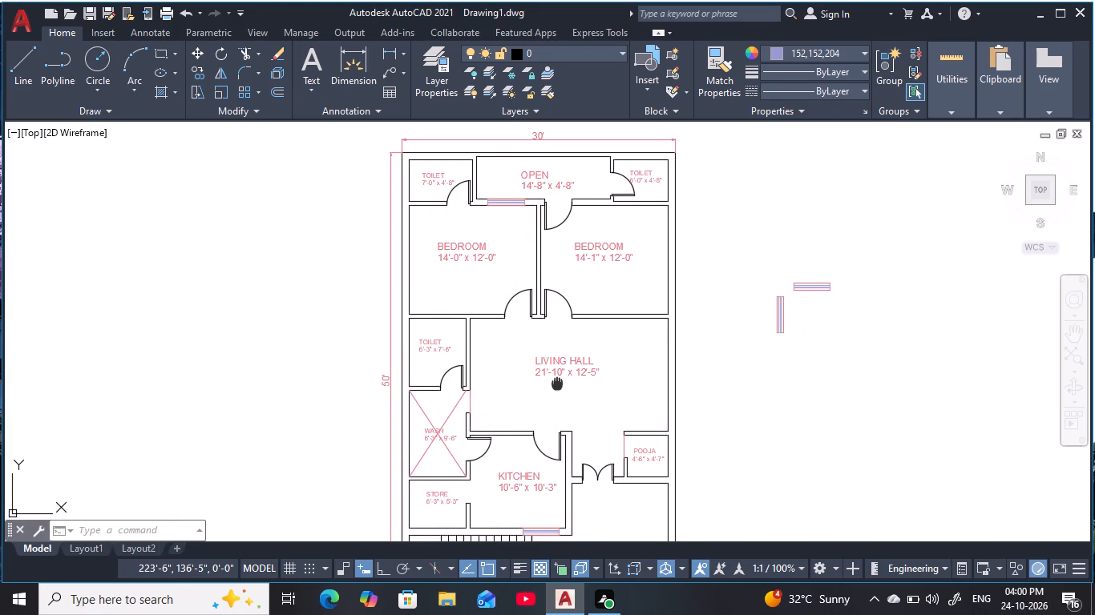
middle_click_drag(557, 382, 561, 418)
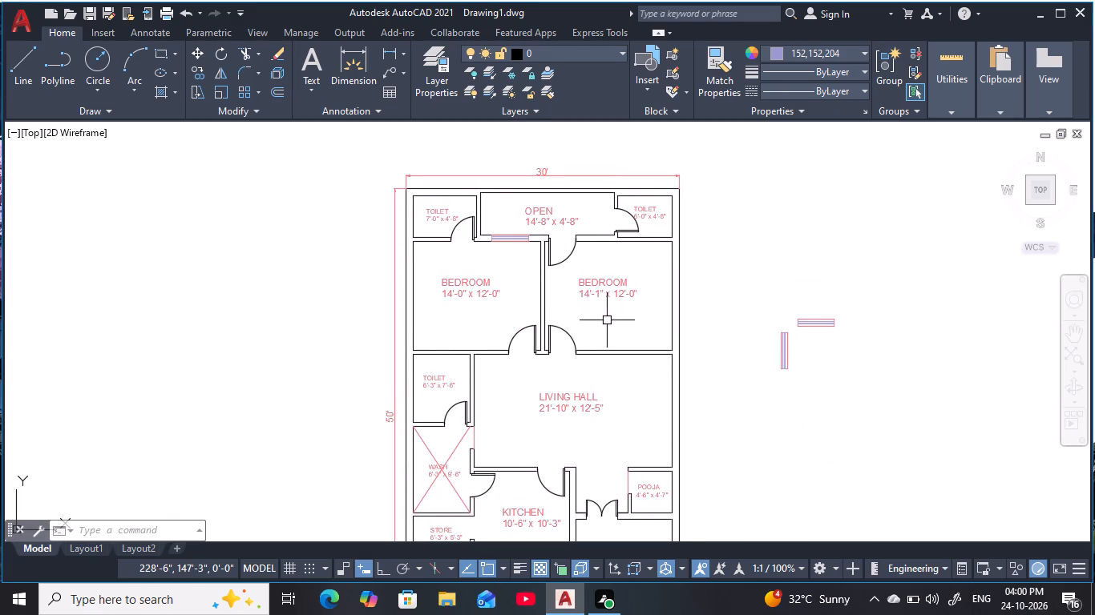
middle_click_drag(607, 320, 589, 328)
middle_click_drag(600, 348, 596, 343)
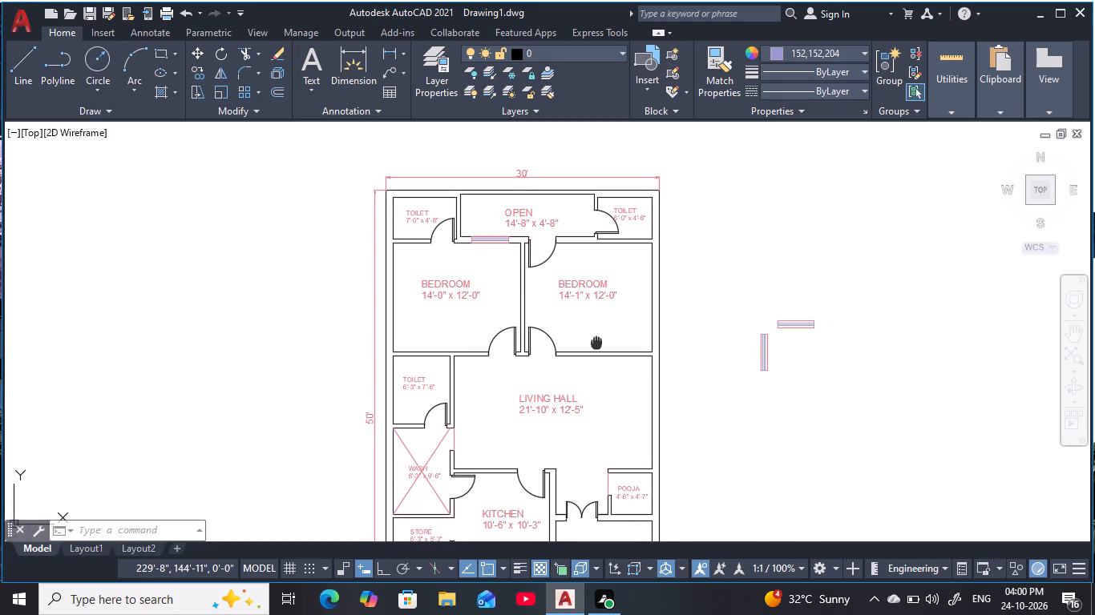
middle_click_drag(596, 343, 576, 352)
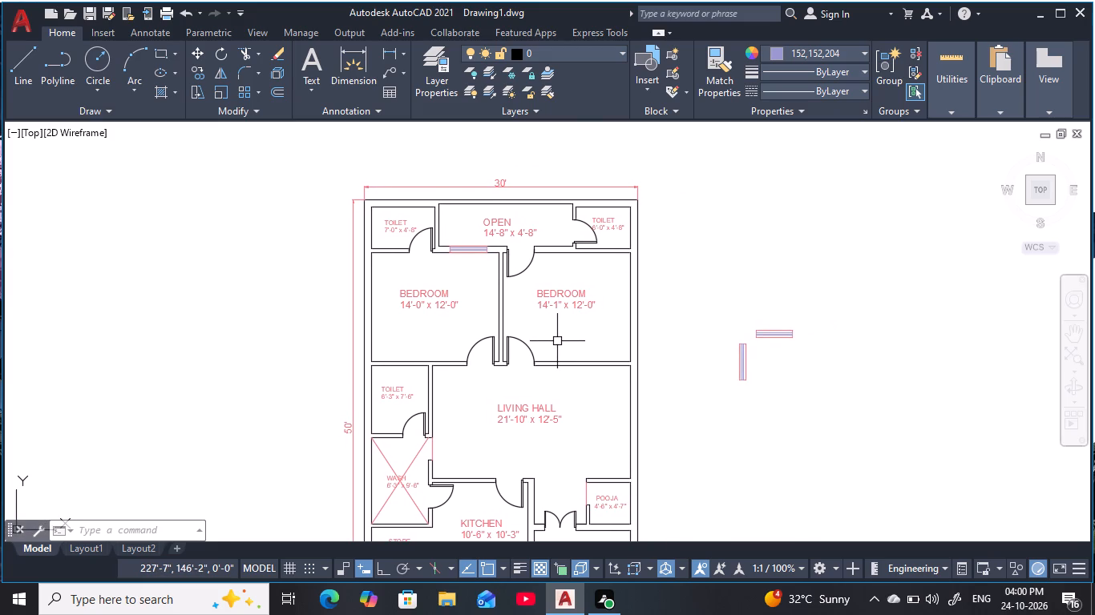
scroll(562, 338, "up", 1)
middle_click_drag(562, 338, 547, 397)
middle_click_drag(574, 303, 522, 332)
scroll(522, 332, "up", 1)
key("Escape")
key("Escape")
key("Escape")
key("Escape")
key("Escape")
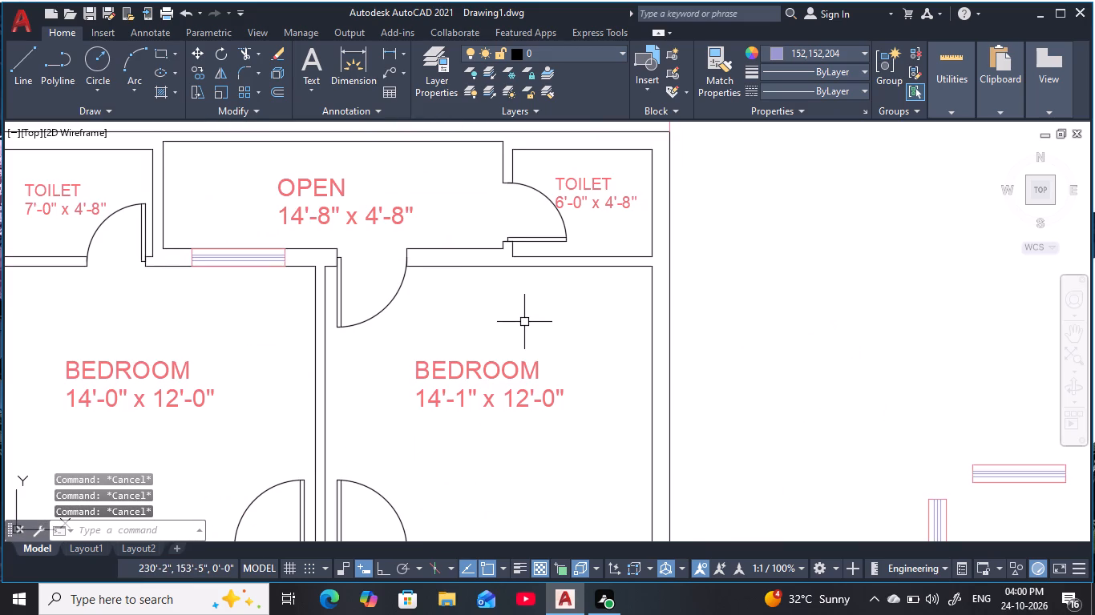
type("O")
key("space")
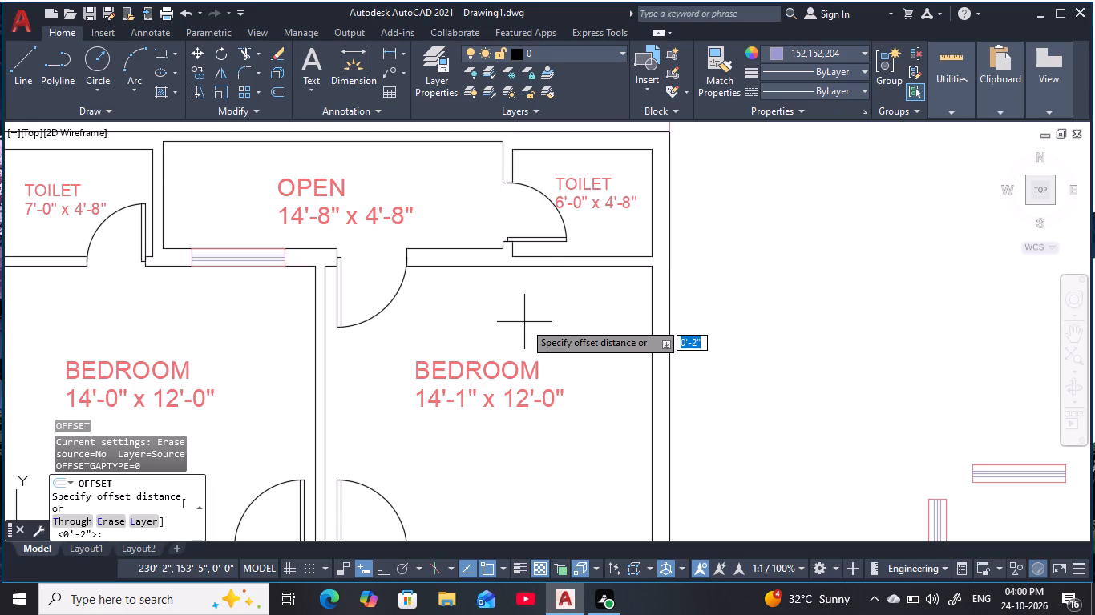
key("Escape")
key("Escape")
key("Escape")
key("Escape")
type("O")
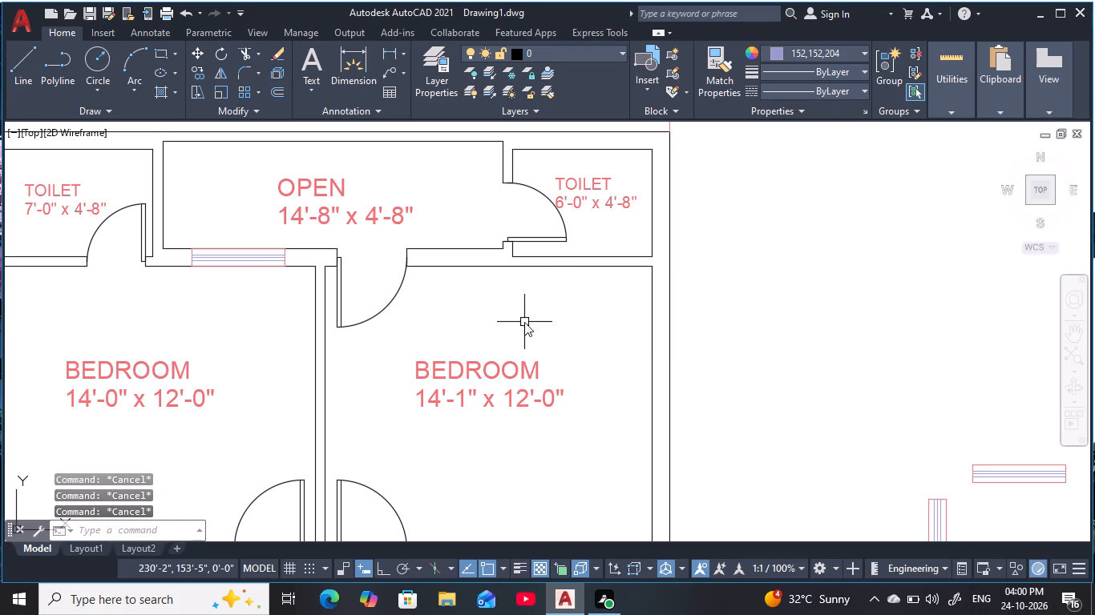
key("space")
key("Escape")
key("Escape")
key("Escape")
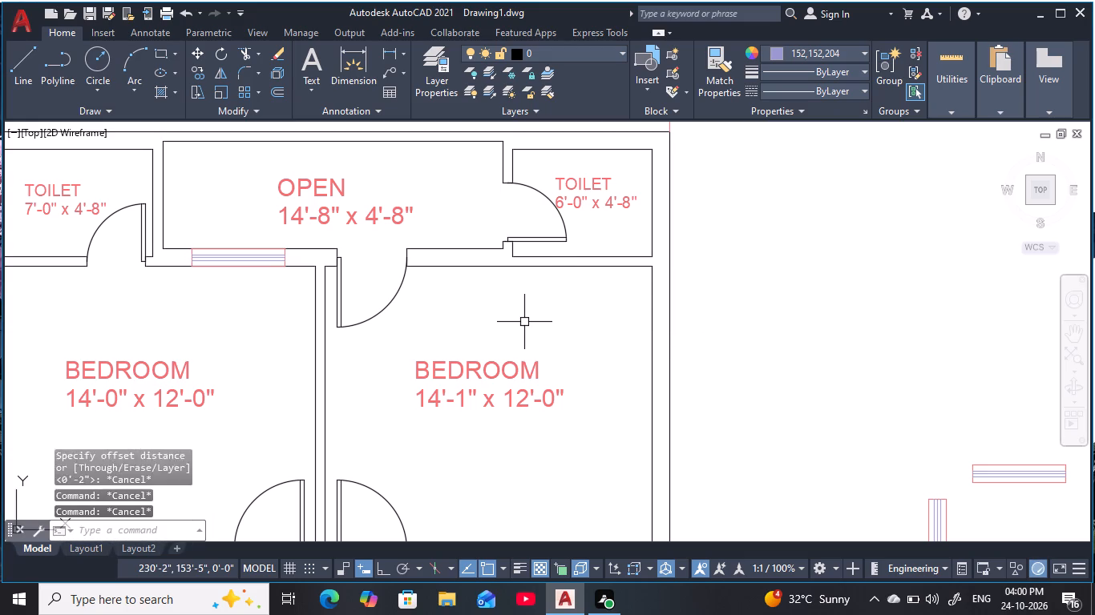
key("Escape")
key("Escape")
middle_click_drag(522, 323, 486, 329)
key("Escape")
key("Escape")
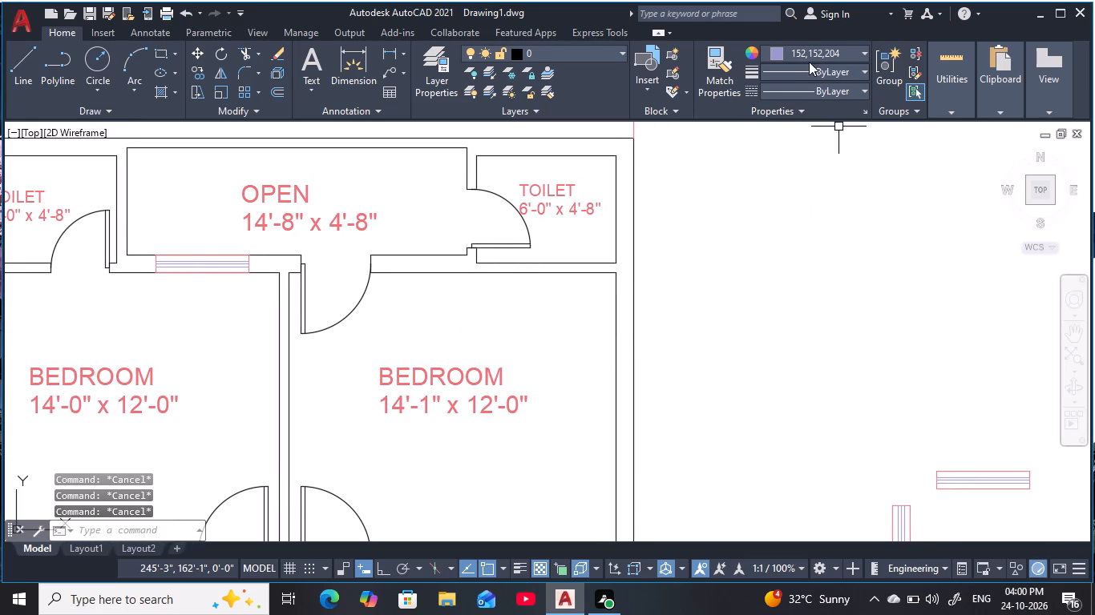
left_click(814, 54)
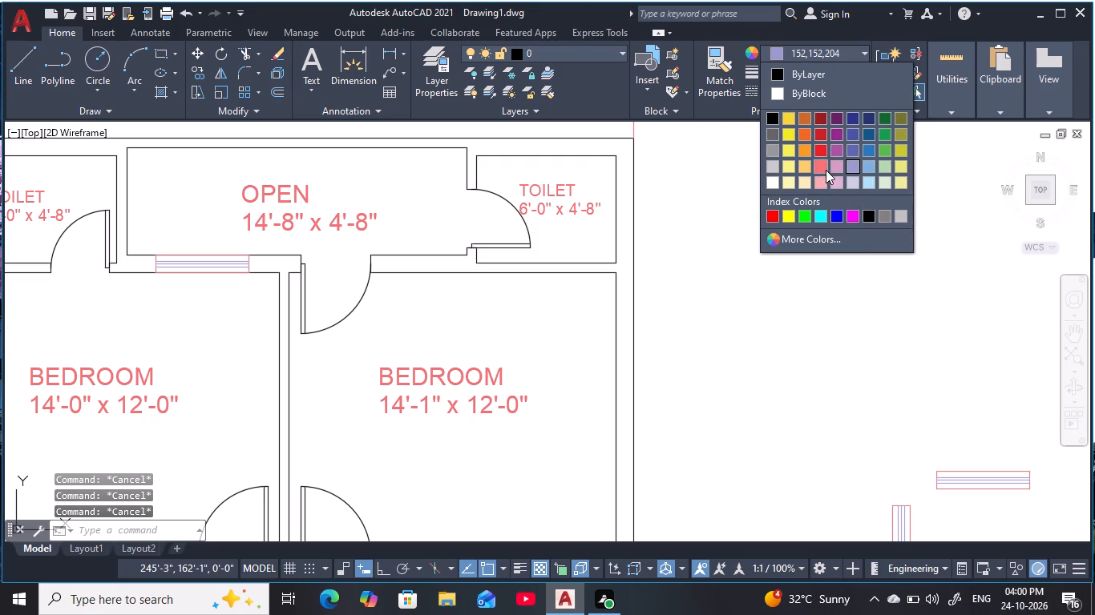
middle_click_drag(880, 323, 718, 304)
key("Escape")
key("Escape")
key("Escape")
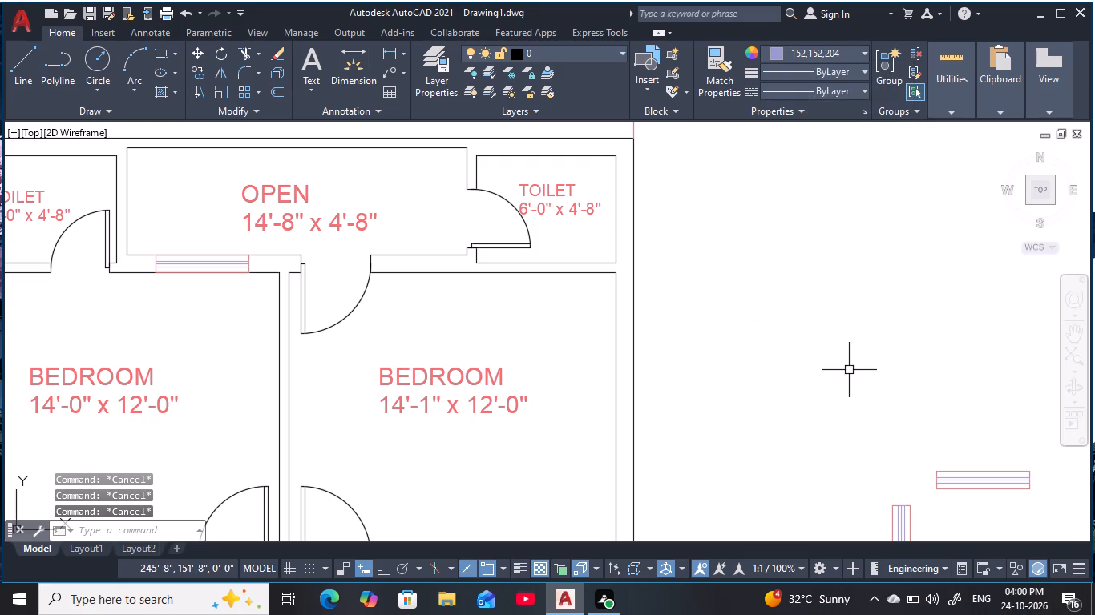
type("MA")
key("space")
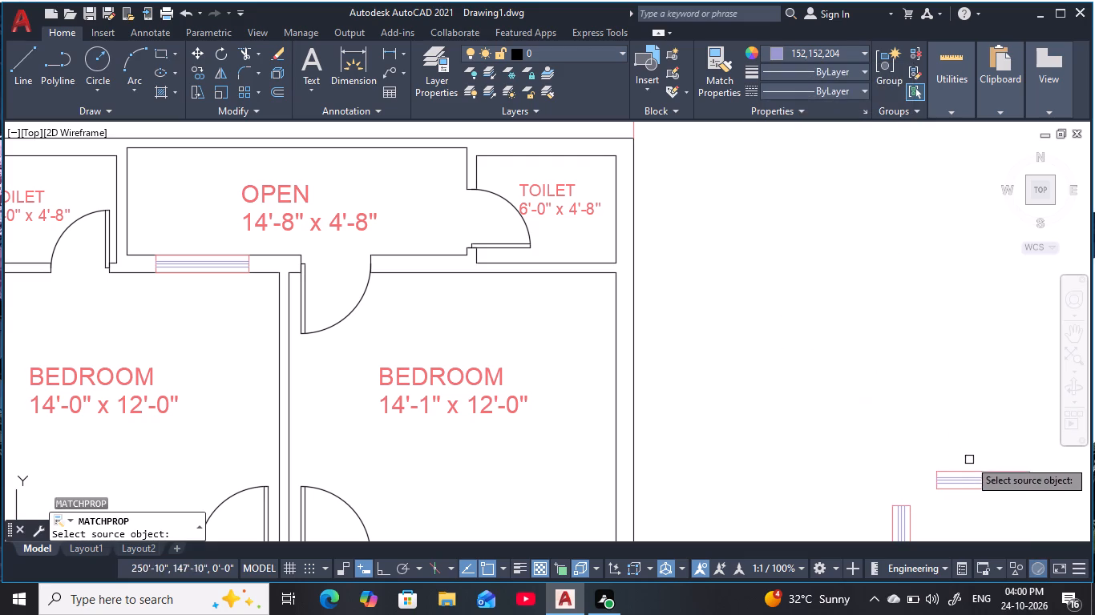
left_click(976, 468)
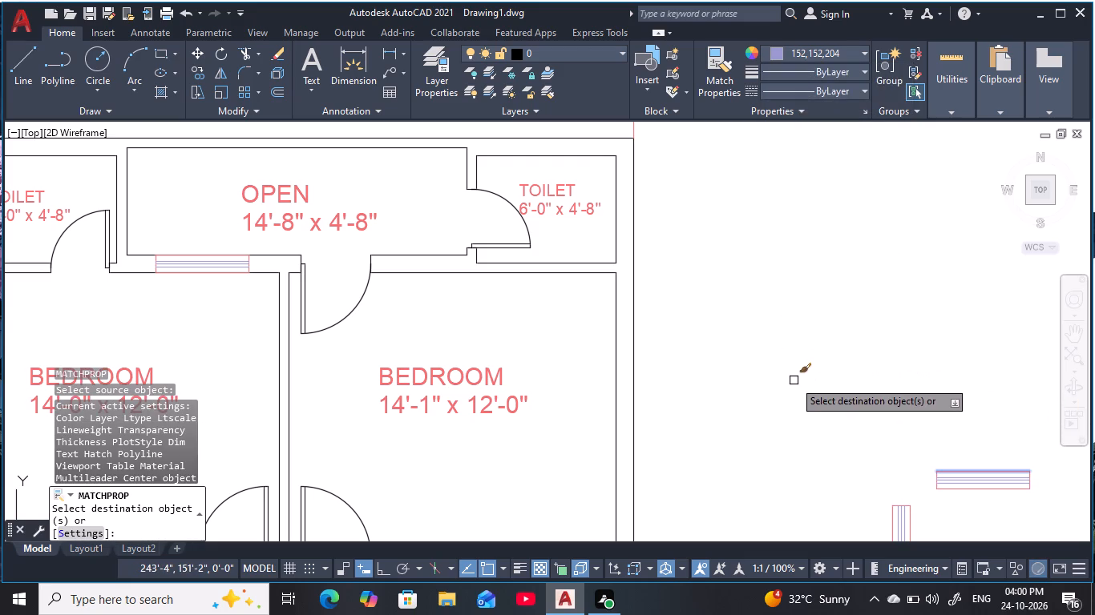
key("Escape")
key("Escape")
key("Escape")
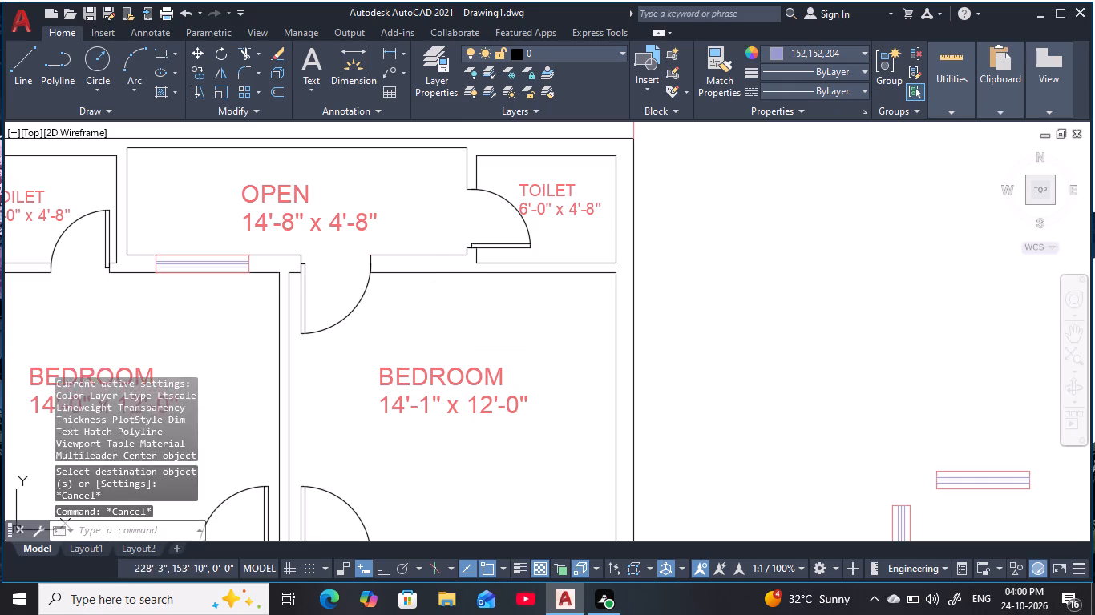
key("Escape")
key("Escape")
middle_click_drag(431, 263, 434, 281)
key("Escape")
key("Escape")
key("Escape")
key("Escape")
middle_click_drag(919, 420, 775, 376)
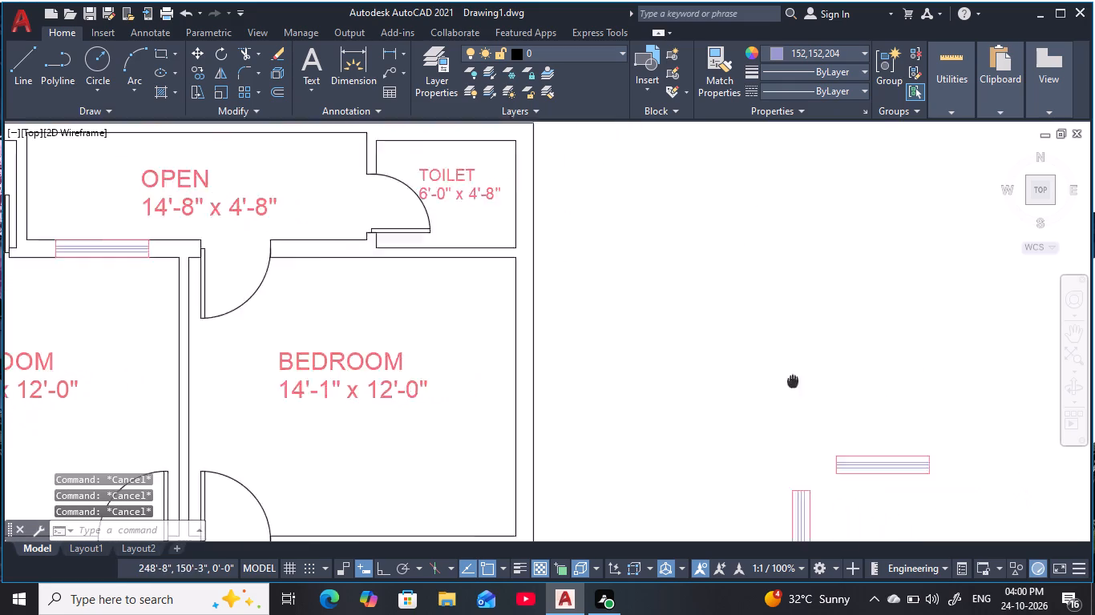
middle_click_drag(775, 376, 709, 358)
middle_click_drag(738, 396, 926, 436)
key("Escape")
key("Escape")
Turn on Ortho and draw a vertical line across the wall between OPEN and the 14'-1" x 12'-0" bedroom, near the toilet door.
type("L")
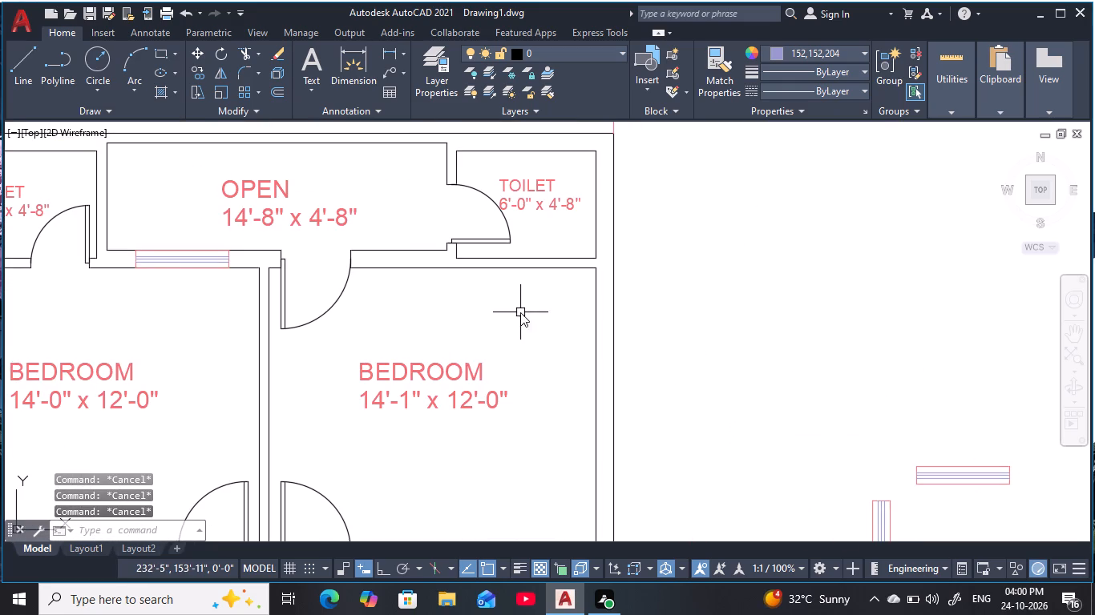
key("space")
scroll(418, 238, "up", 2)
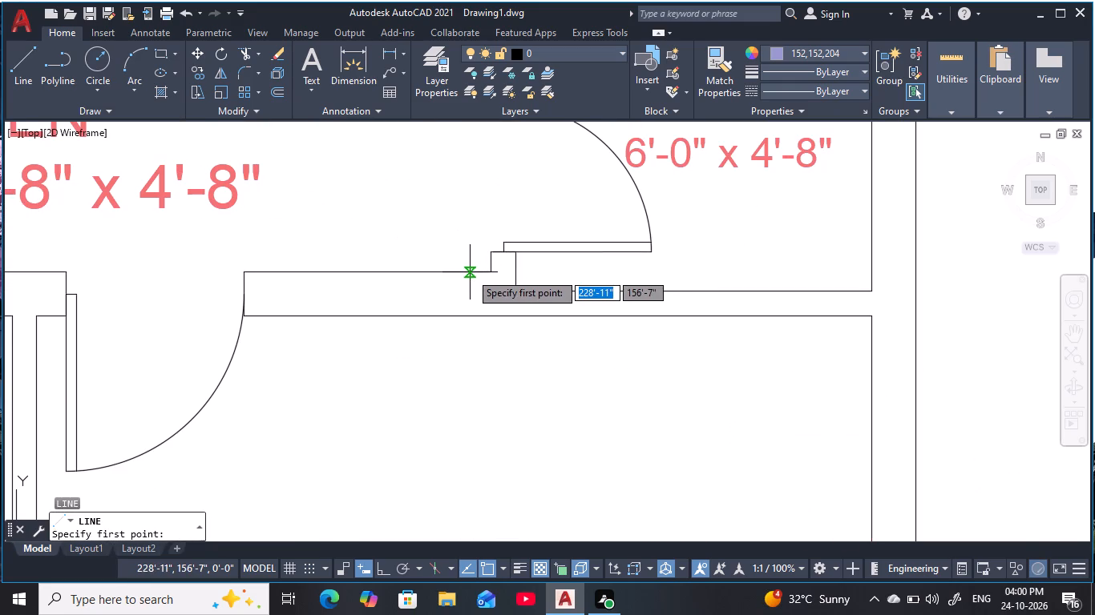
left_click(470, 272)
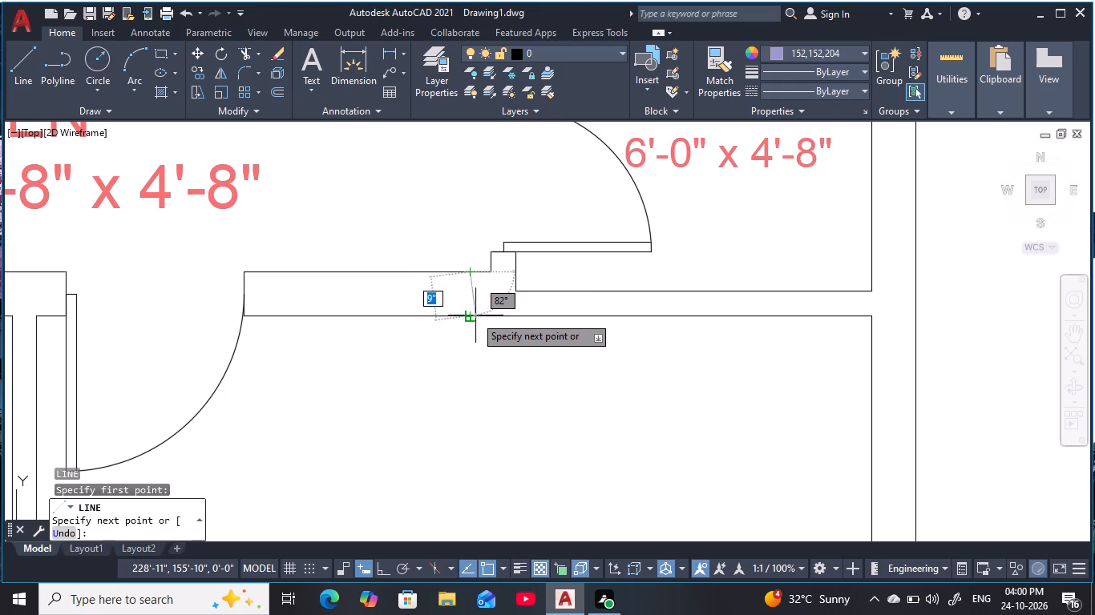
key("F8")
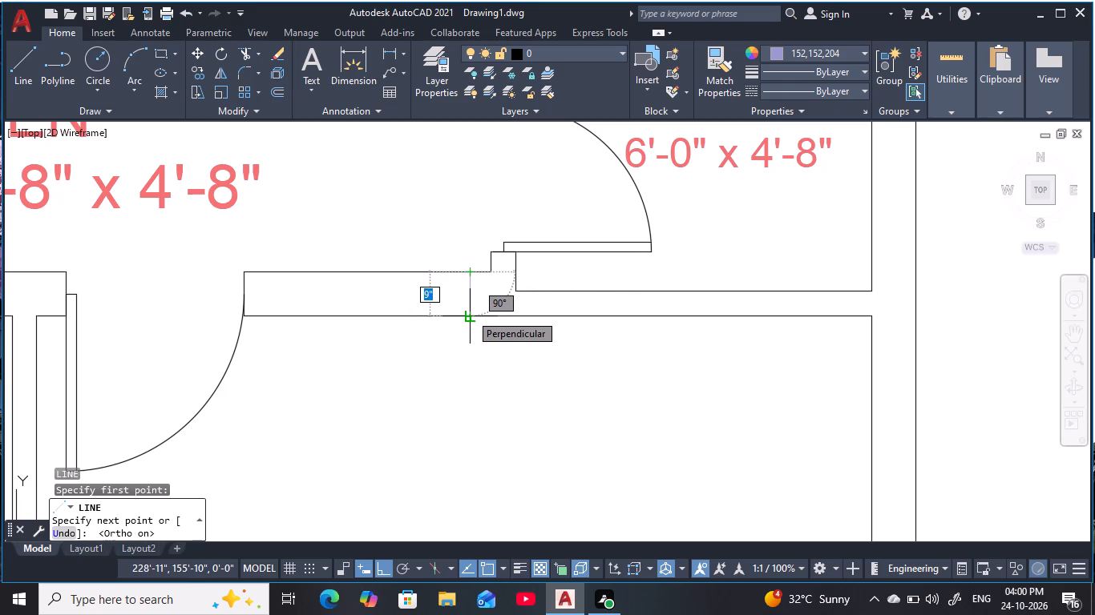
key("Escape")
key("Escape")
key("Escape")
key("Escape")
key("Escape")
left_click(804, 49)
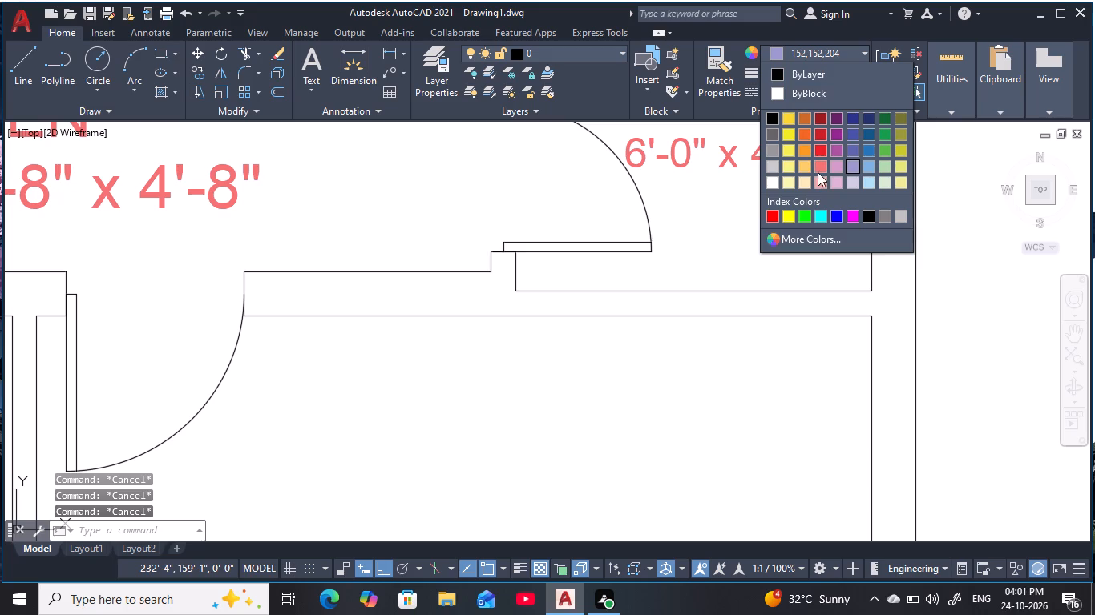
key("Escape")
key("Escape")
type("L")
key("space")
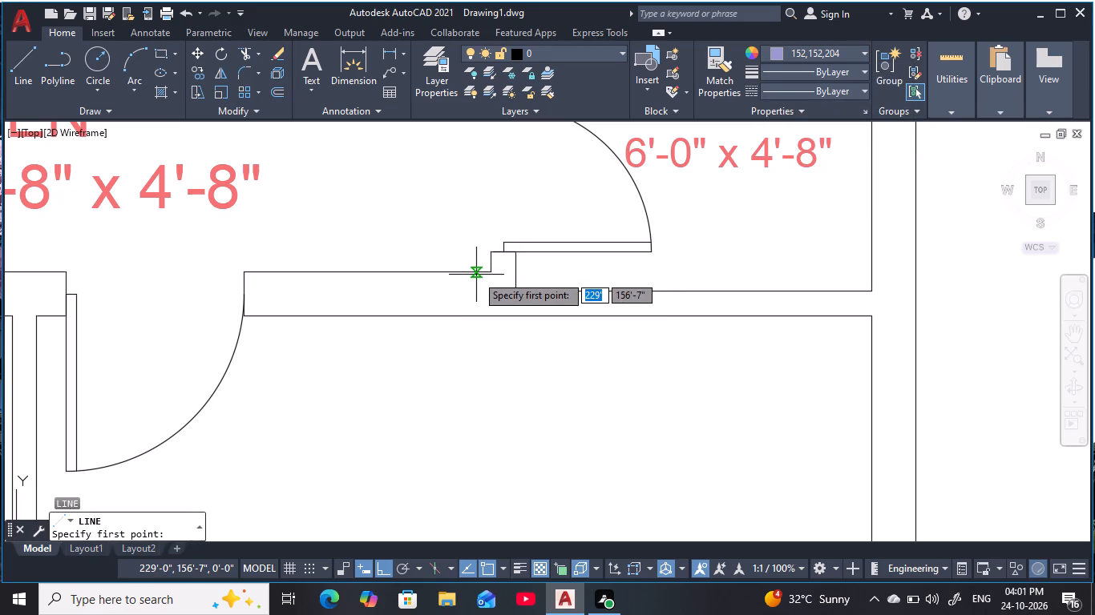
left_click(477, 274)
left_click(478, 312)
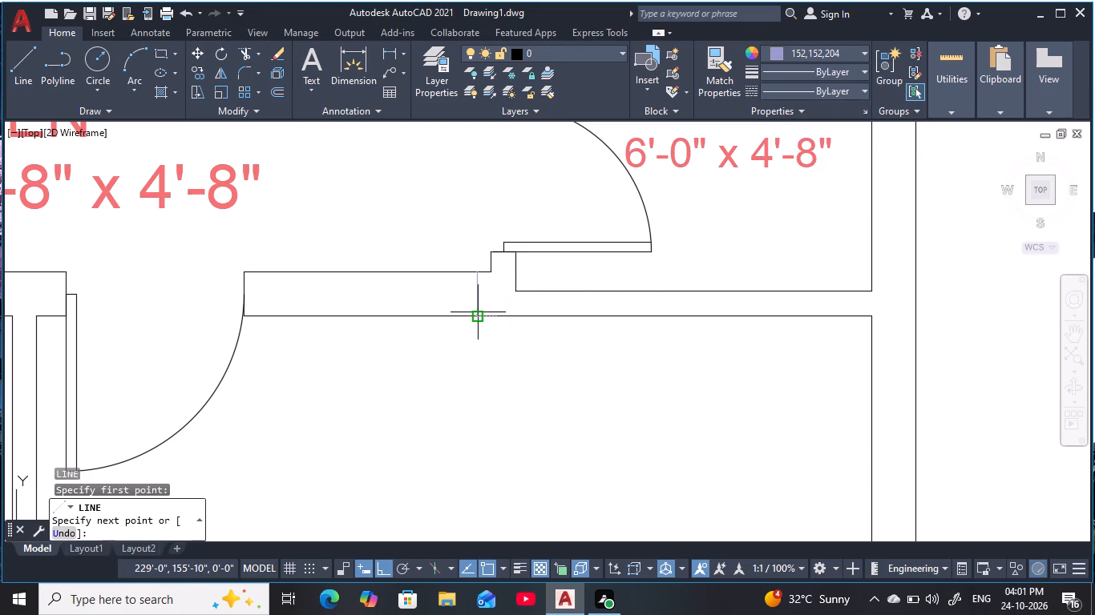
key("Escape")
key("Escape")
key("Escape")
key("Escape")
Offset the new vertical wall line 2'6" toward the bedroom door to mark the window's other end.
type("O 2'6")
key("space")
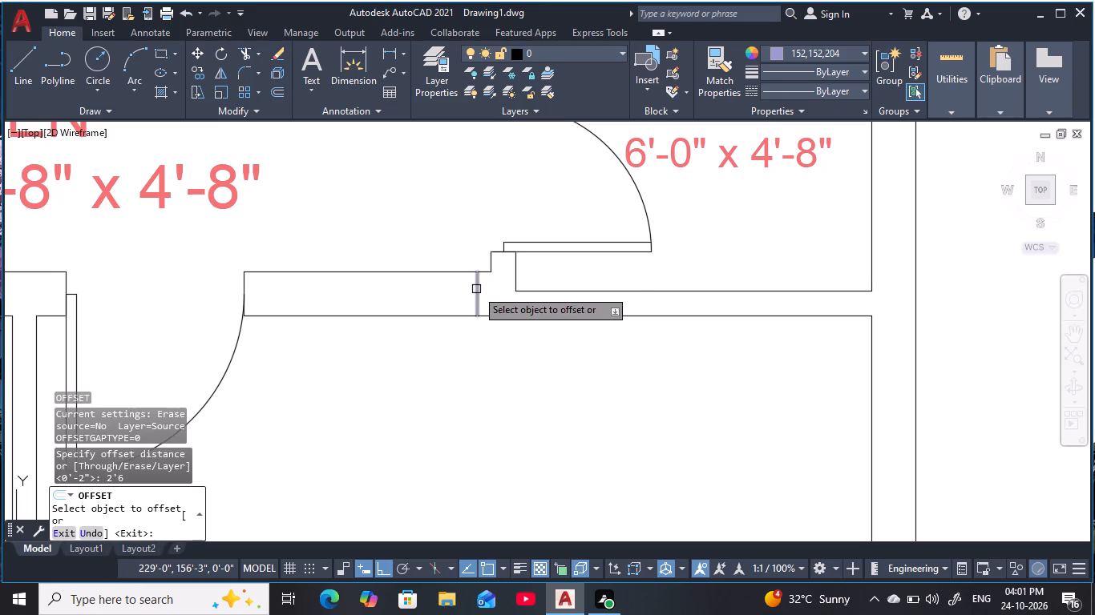
left_click(476, 289)
left_click(303, 312)
key("Escape")
key("Escape")
key("Escape")
key("Escape")
key("Escape")
key("Escape")
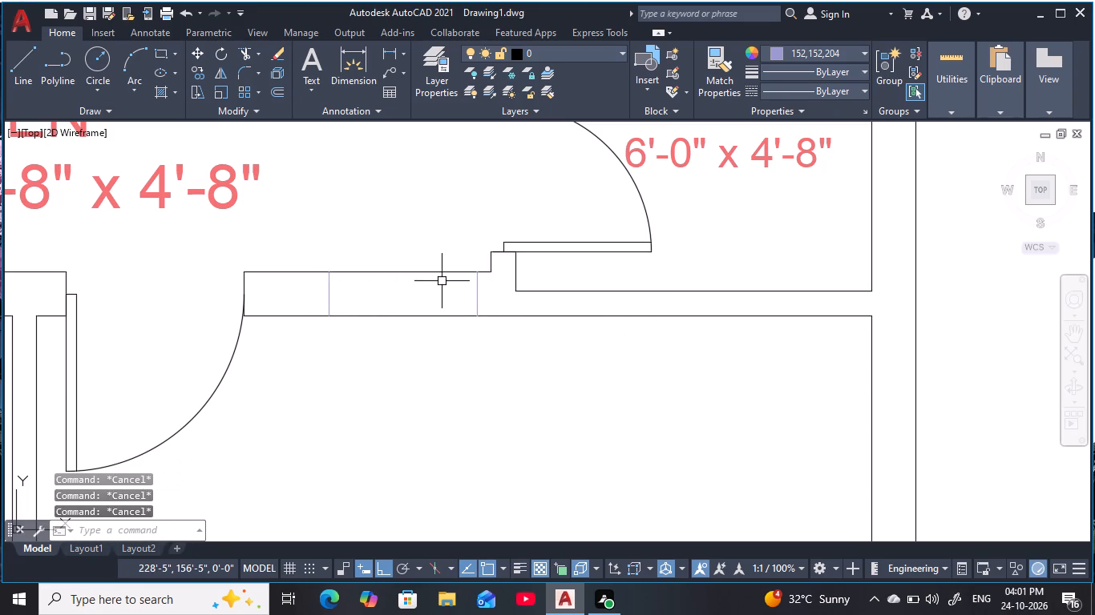
key("Escape")
key("Escape")
key("Escape")
key("Escape")
key("Escape")
scroll(519, 318, "down", 1)
middle_click_drag(519, 318, 498, 317)
key("Escape")
key("Escape")
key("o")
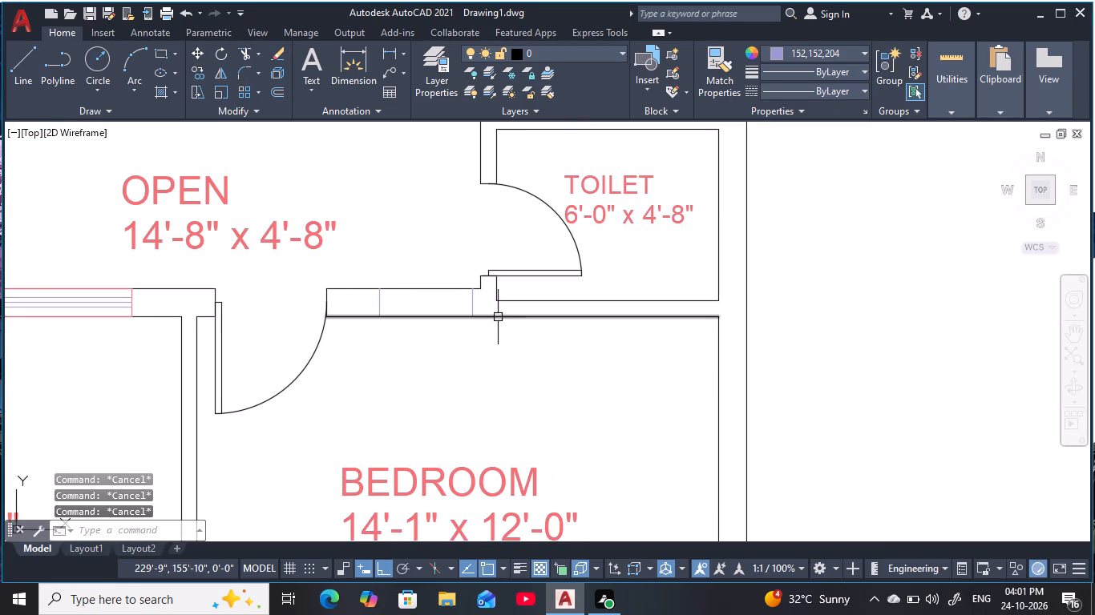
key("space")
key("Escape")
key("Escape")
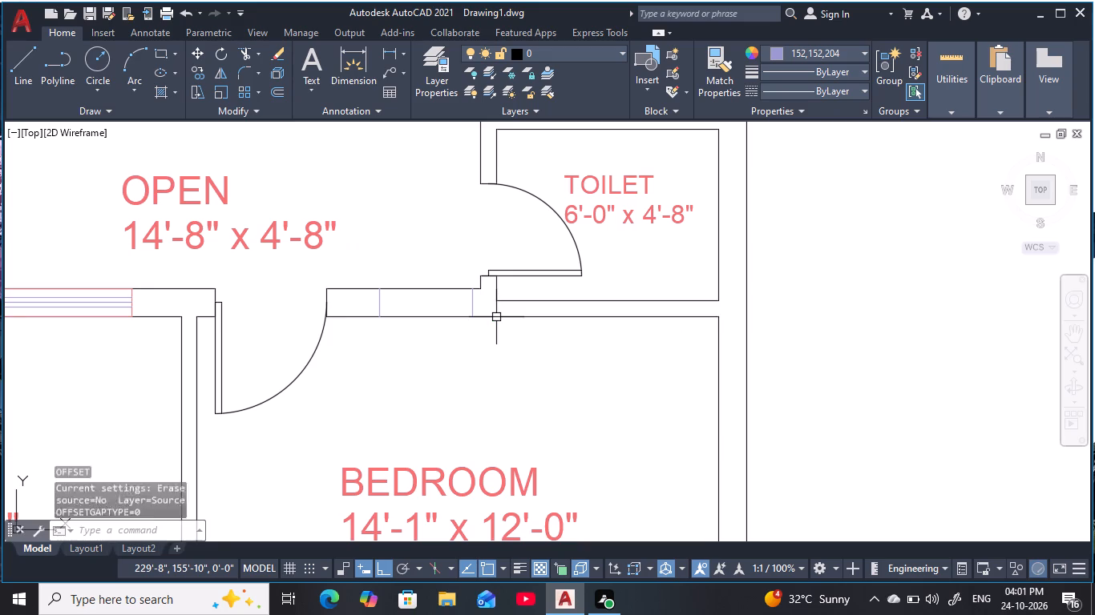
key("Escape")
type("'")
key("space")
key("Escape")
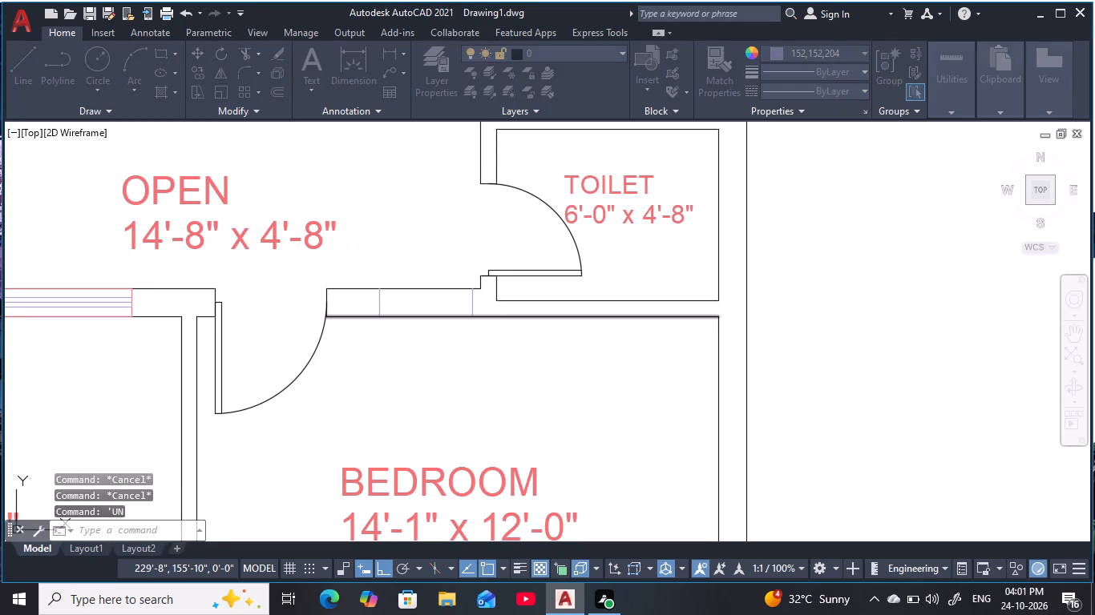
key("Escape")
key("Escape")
Draw a horizontal line joining the midpoints of the new window's two end lines.
type("L")
key("space")
scroll(474, 292, "up", 2)
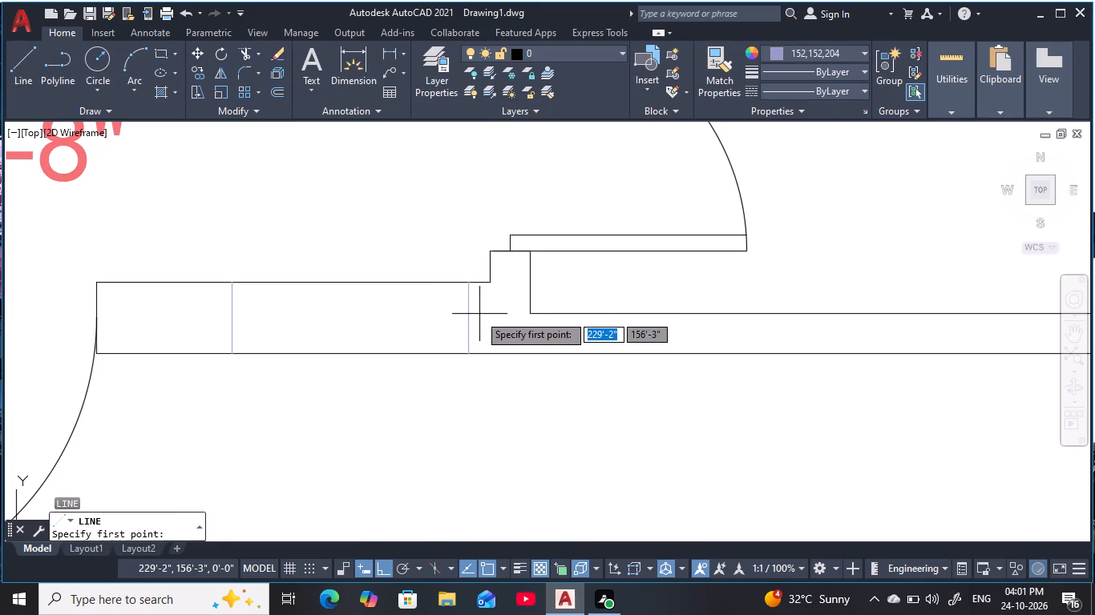
left_click(470, 319)
left_click(228, 318)
key("Escape")
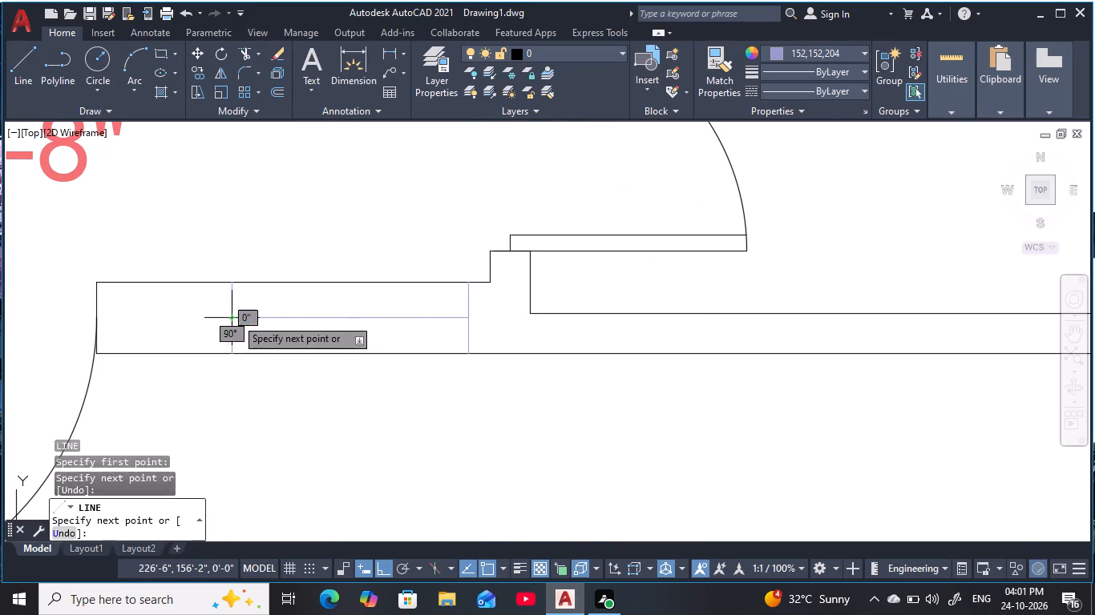
key("Escape")
key("Escape")
Offset the window's horizontal centre line 1.5" to both sides.
type("O 1.")
type("5")
key("space")
left_click(329, 317)
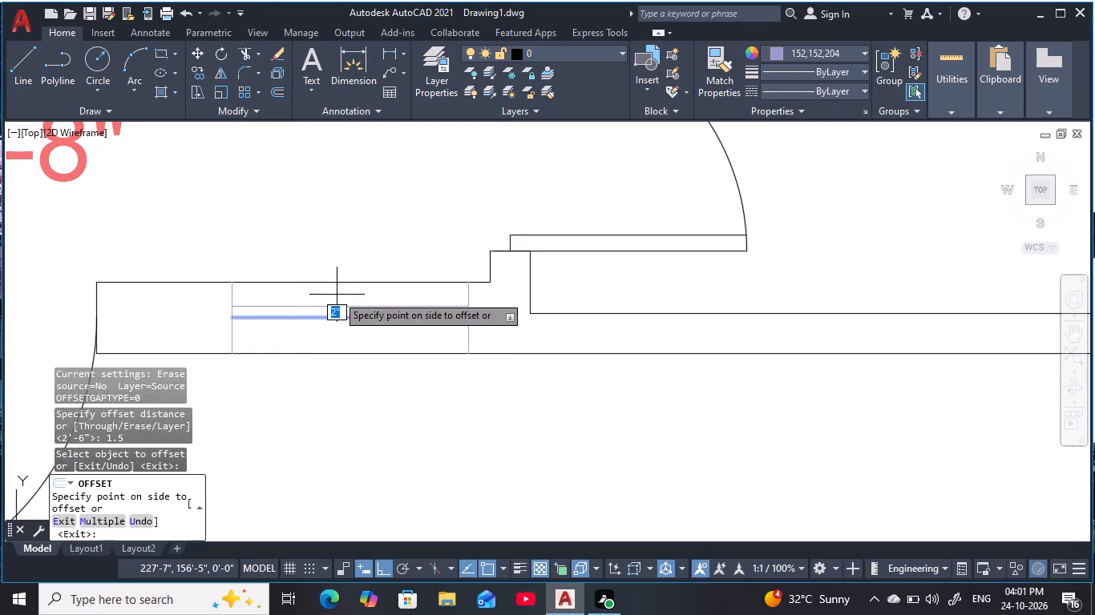
left_click(337, 295)
left_click(337, 317)
left_click(342, 380)
key("Escape")
key("Escape")
key("Escape")
key("Escape")
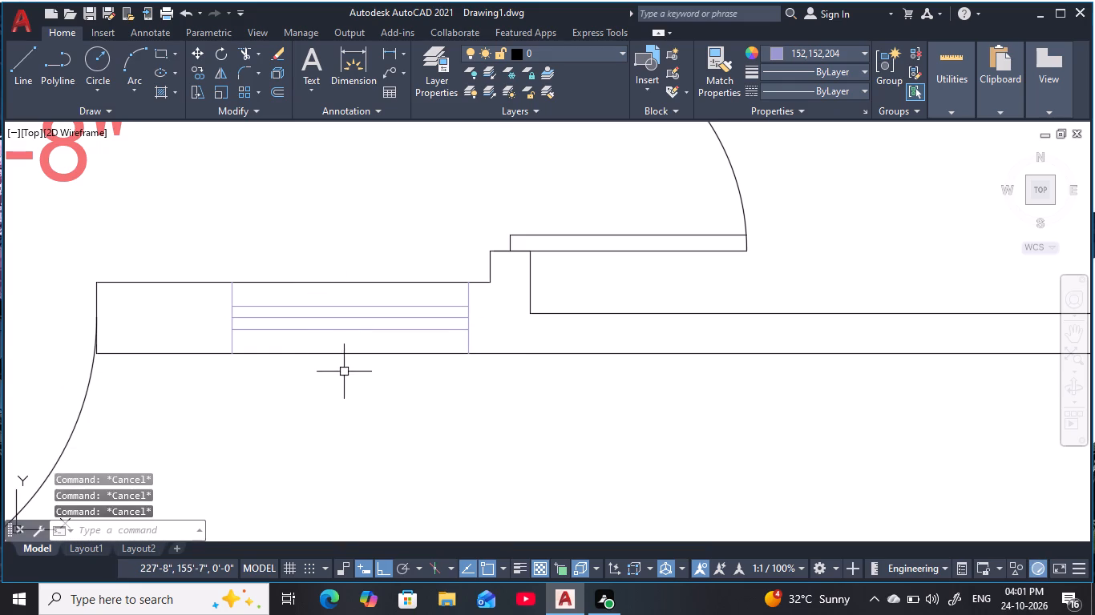
Match the properties of the OPEN room's 14'-8" x 4'-8" text onto the new window's two end lines.
scroll(347, 369, "down", 3)
middle_click_drag(347, 369, 331, 366)
key("Escape")
key("Escape")
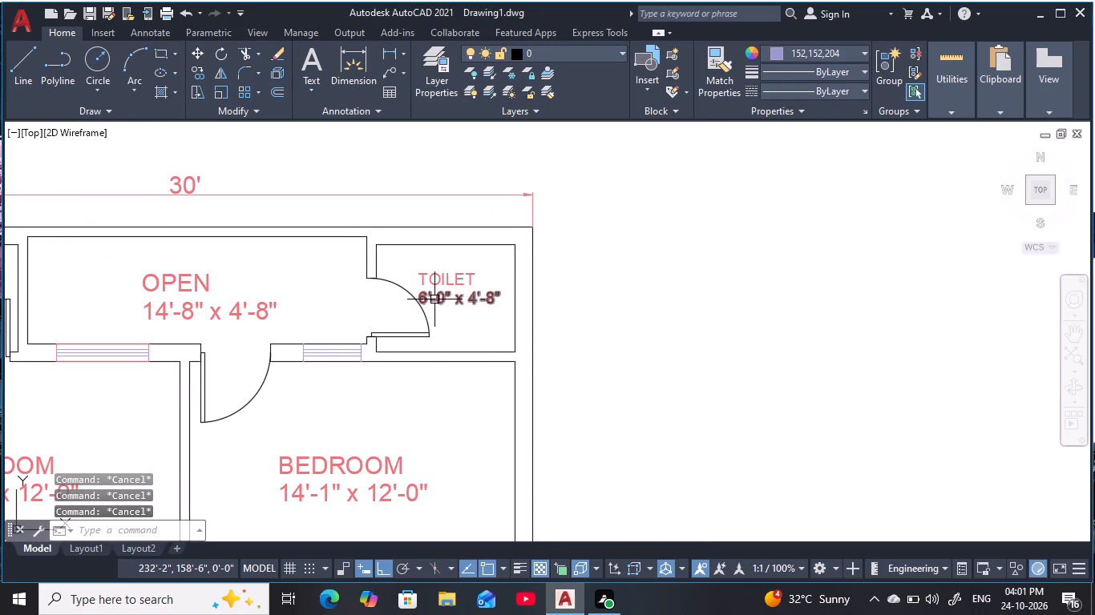
scroll(312, 340, "up", 2)
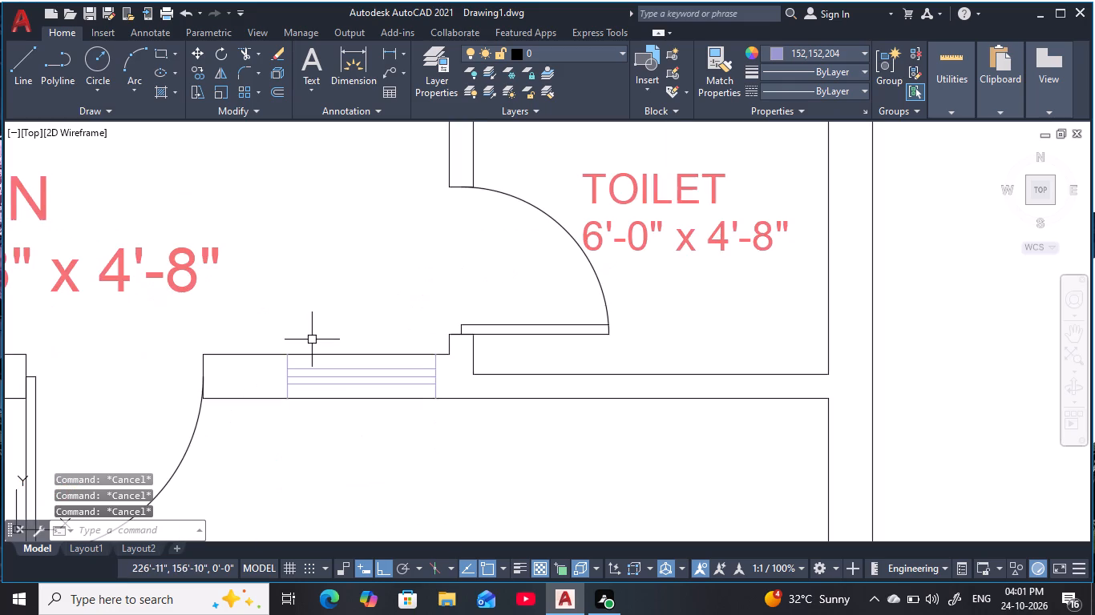
scroll(312, 340, "up", 1)
middle_click_drag(313, 340, 301, 297)
key("Escape")
key("Escape")
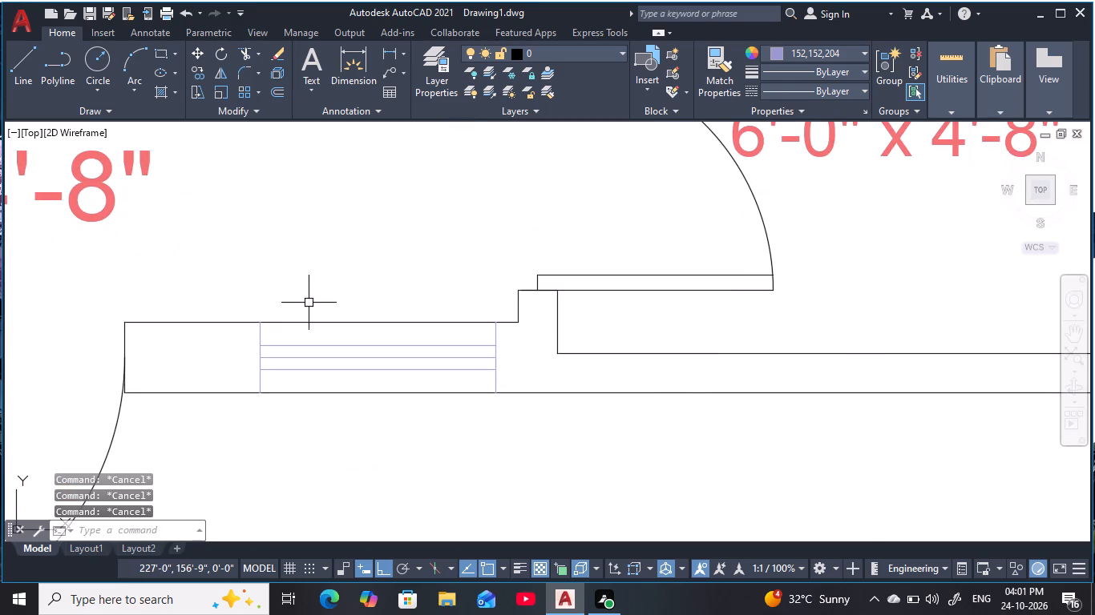
key("m")
type("A")
key("space")
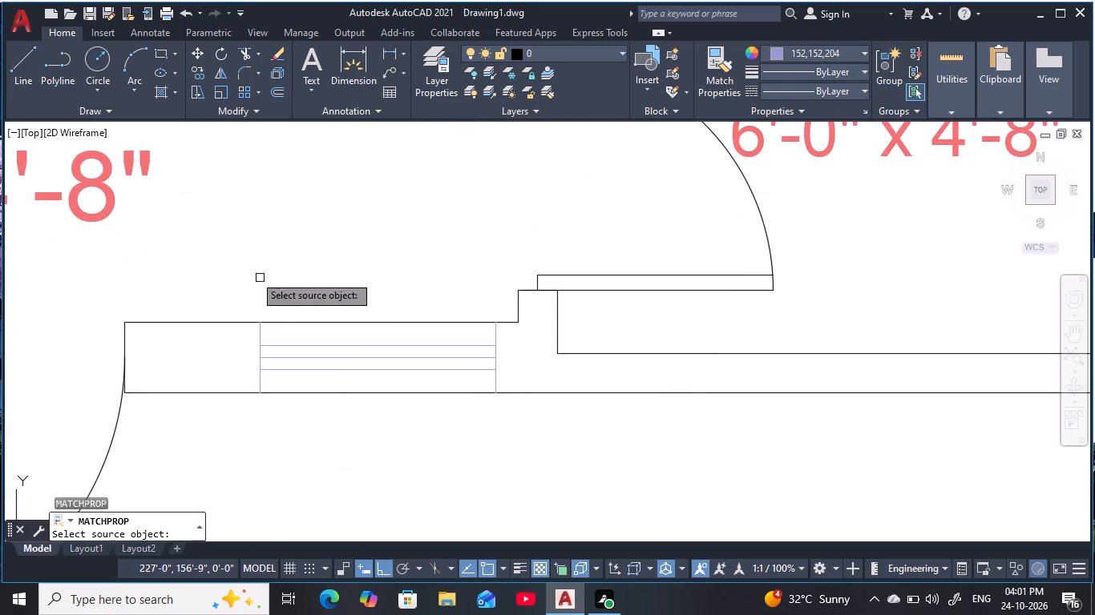
left_click(111, 203)
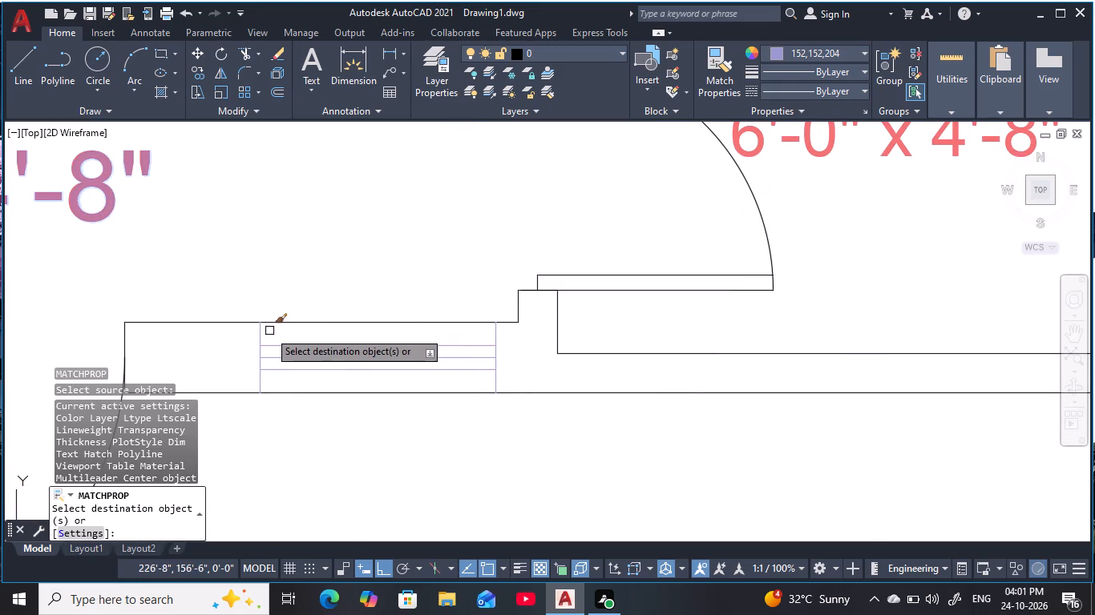
left_click(262, 332)
left_click(499, 338)
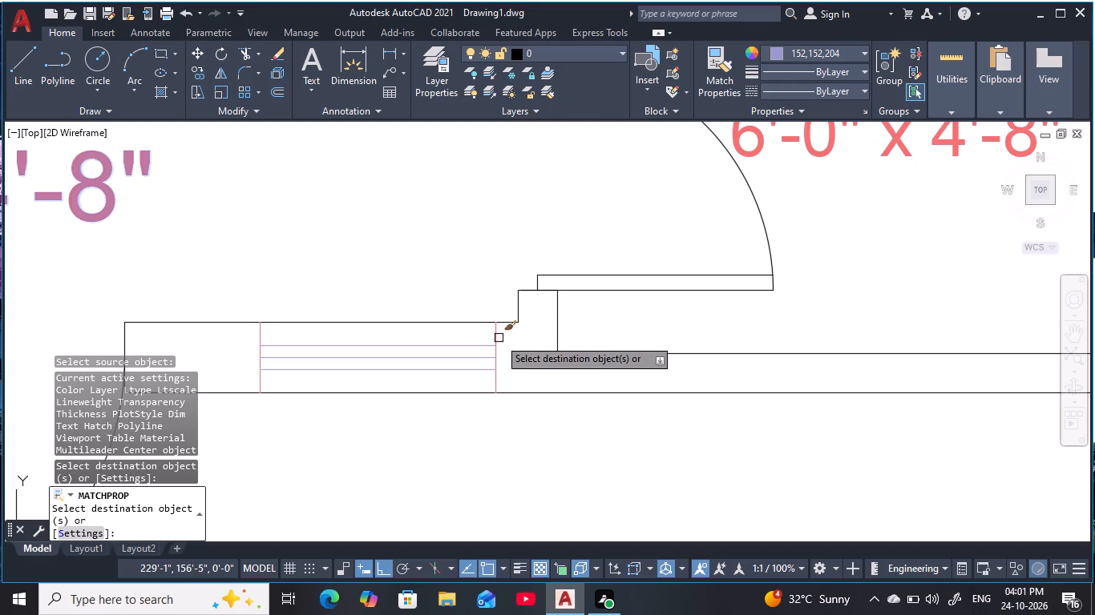
scroll(511, 418, "down", 2)
middle_click_drag(513, 419, 533, 370)
key("Escape")
key("Escape")
Draw a line between the upper ends of the 2'6" window's end lines, along the wall edge facing the OPEN area.
scroll(594, 436, "down", 2)
middle_click_drag(595, 435, 556, 344)
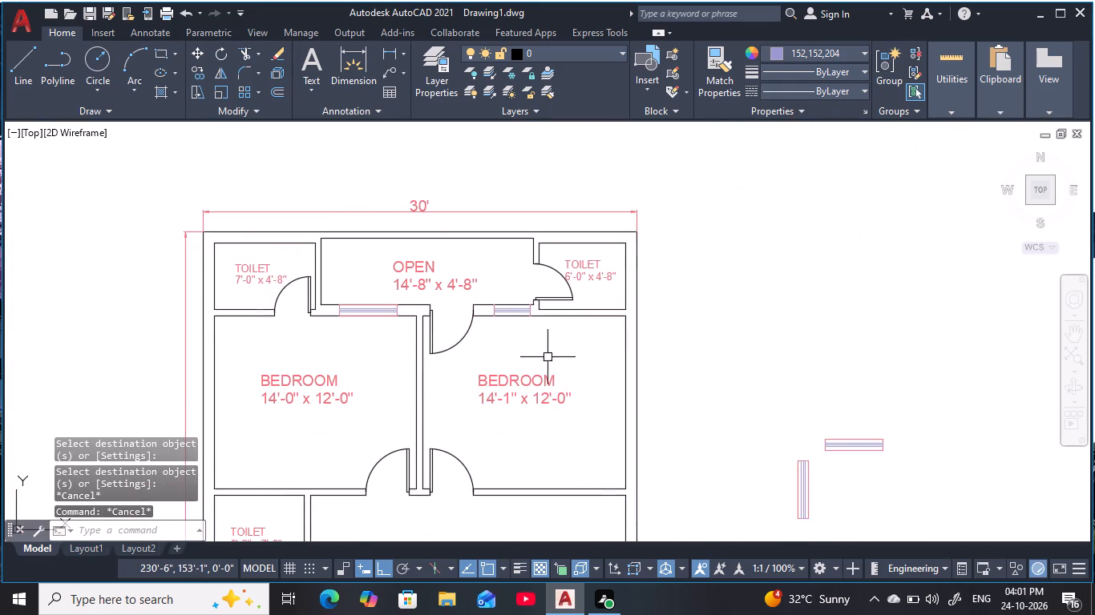
scroll(493, 356, "up", 1)
middle_click_drag(493, 356, 518, 415)
scroll(517, 415, "up", 2)
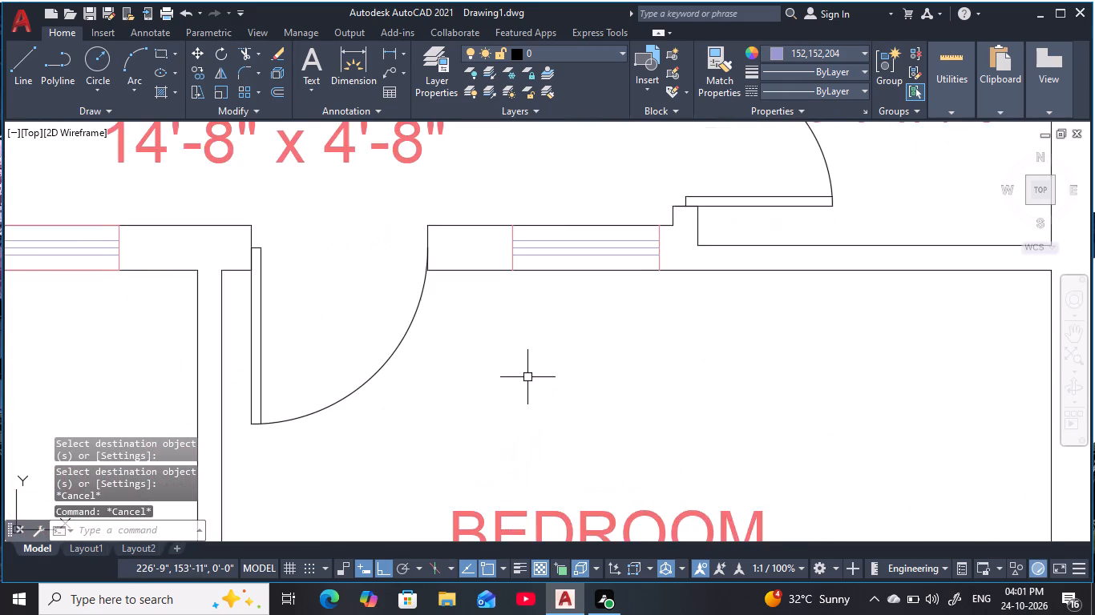
middle_click_drag(527, 376, 498, 452)
key("Escape")
key("Escape")
key("Escape")
type("L")
key("space")
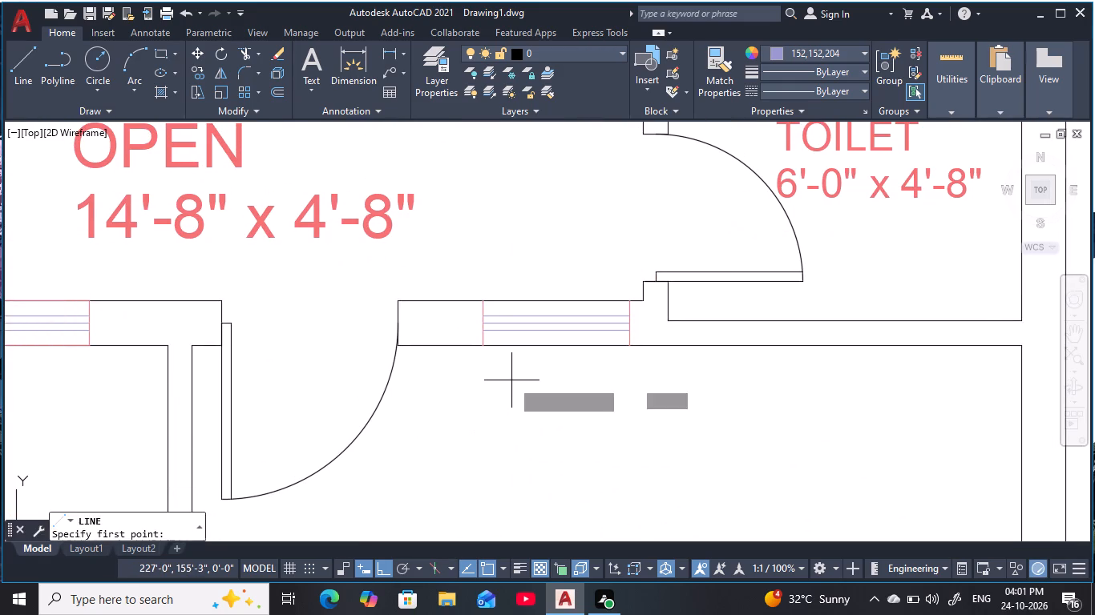
key("Escape")
key("Escape")
key("Escape")
type("L")
key("space")
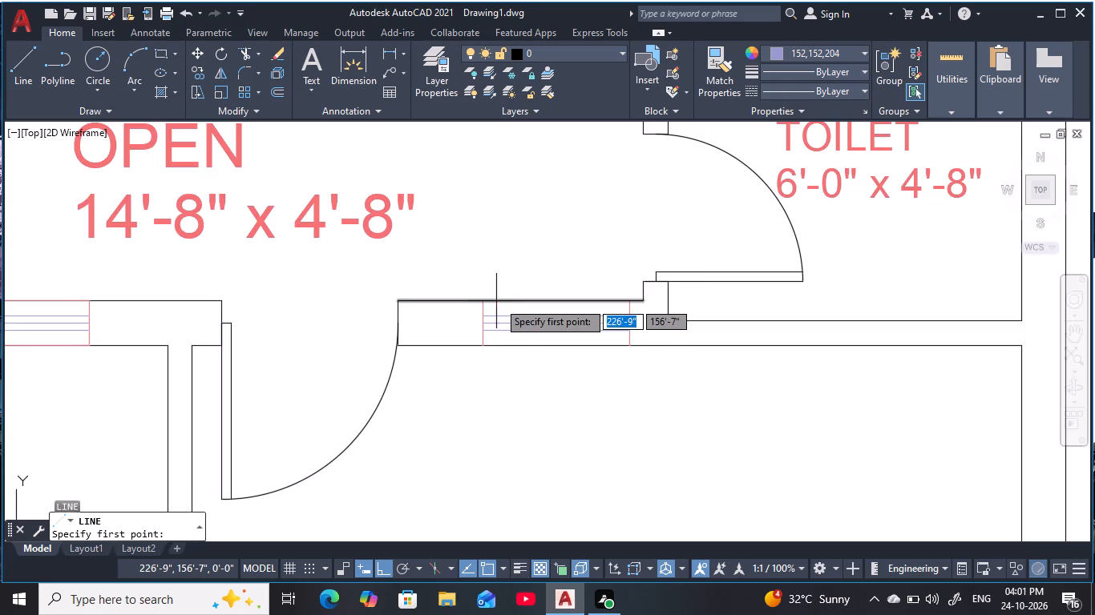
scroll(503, 299, "up", 3)
middle_click_drag(496, 298, 455, 294)
left_click(378, 307)
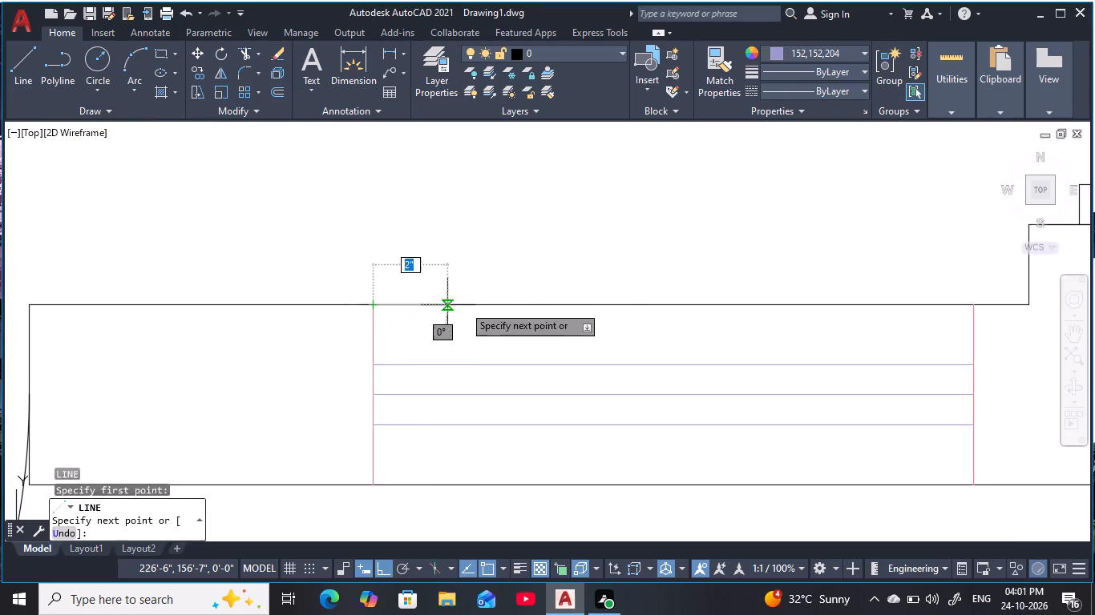
left_click(975, 307)
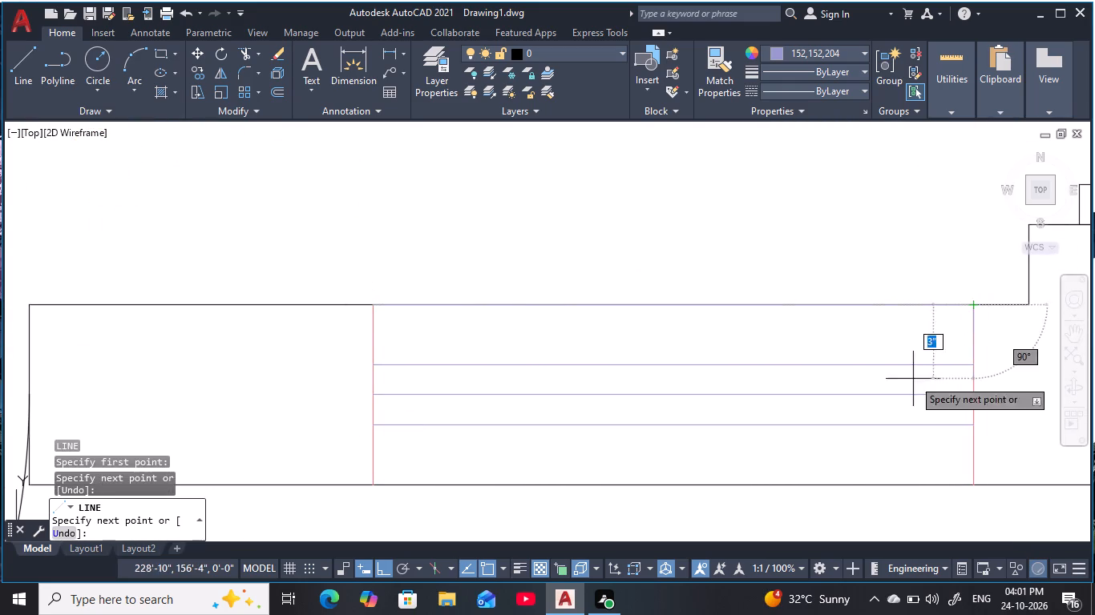
middle_click_drag(911, 380, 858, 263)
key("Escape")
key("Escape")
key("Escape")
key("Escape")
Draw a line between the lower ends of the same window's end lines, along the bedroom-side wall edge.
key("space")
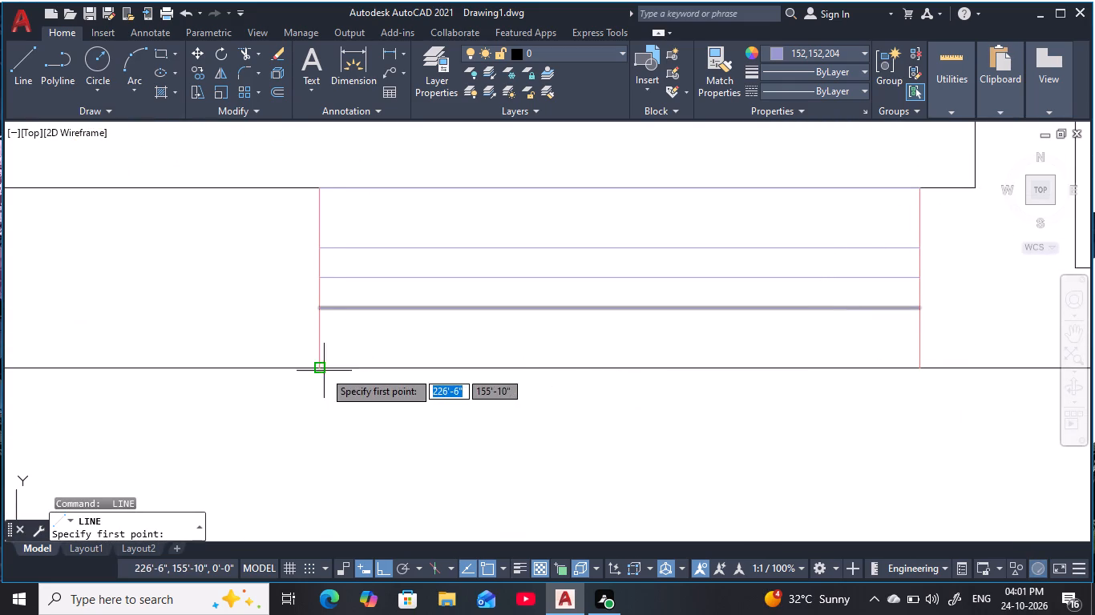
left_click(324, 370)
left_click(923, 364)
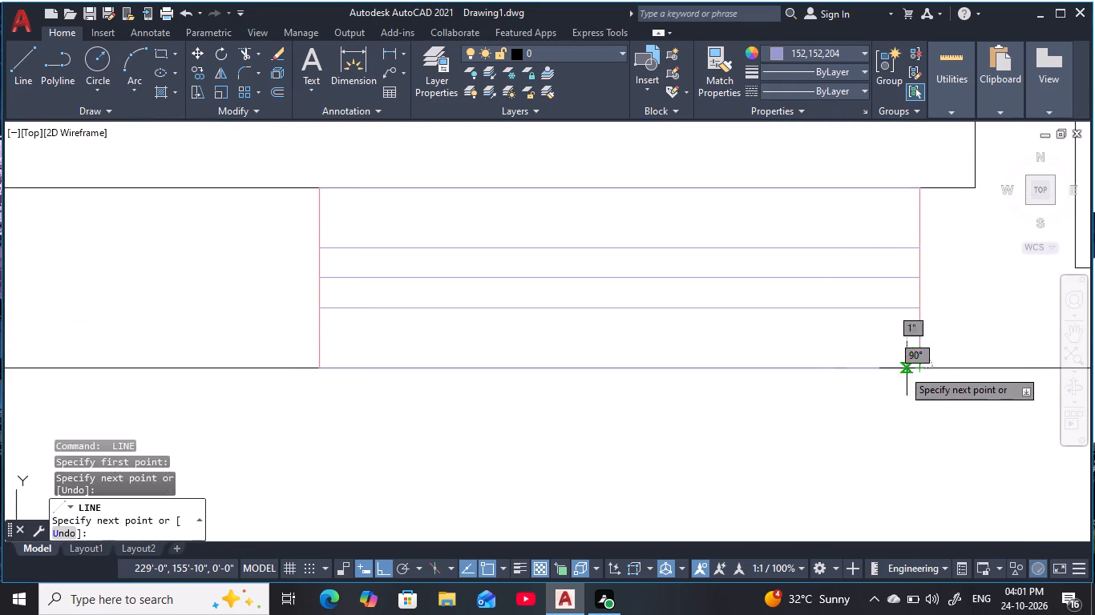
key("Escape")
key("Escape")
Match the properties of the window's red end line onto its new upper and lower edge lines.
scroll(742, 360, "down", 3)
middle_click_drag(742, 360, 747, 372)
key("Escape")
key("Escape")
type("MA")
key("space")
scroll(797, 364, "up", 3)
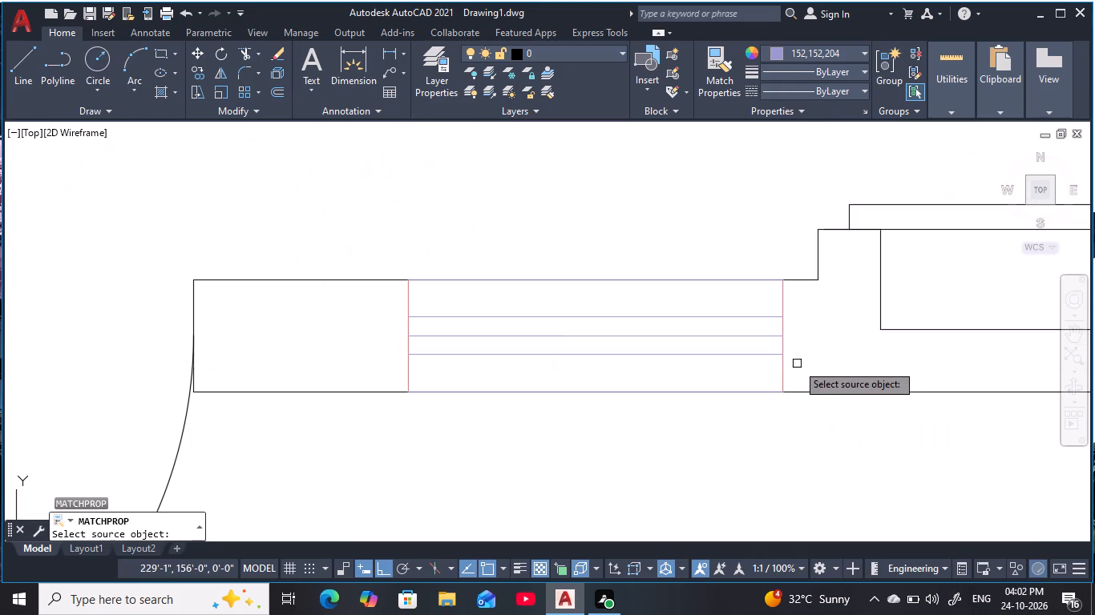
left_click(785, 372)
key("space")
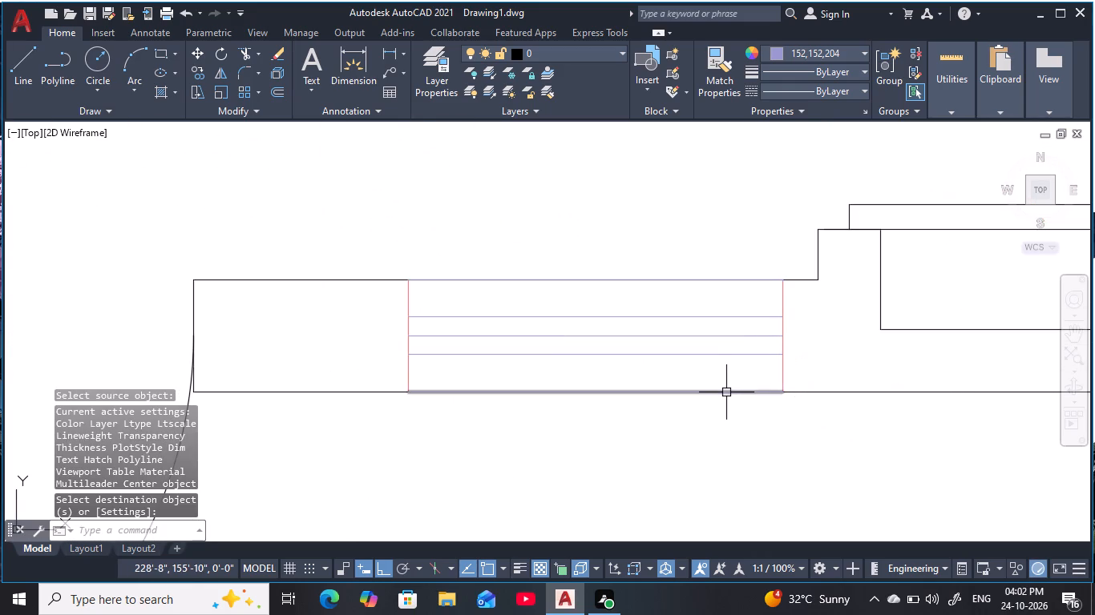
key("Escape")
key("Escape")
key("Escape")
key("space")
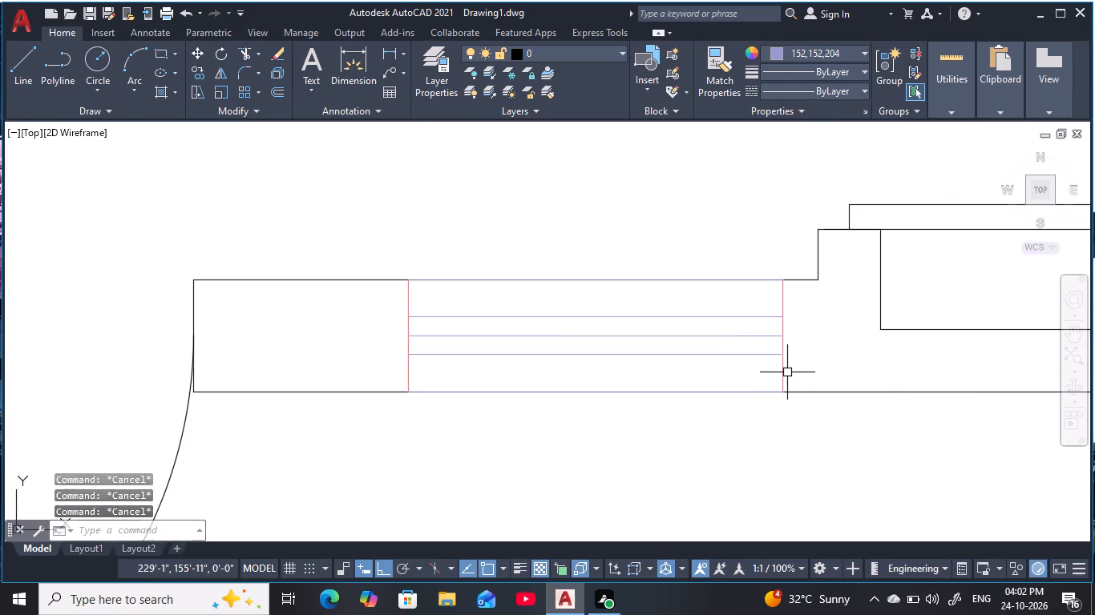
left_click(782, 375)
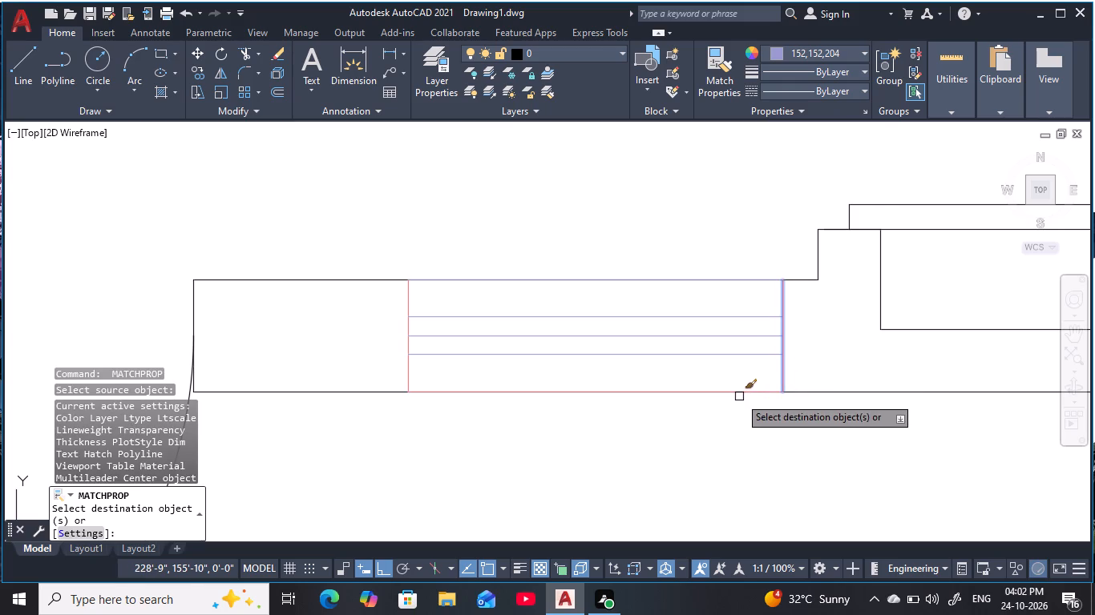
left_click(739, 396)
left_click(721, 282)
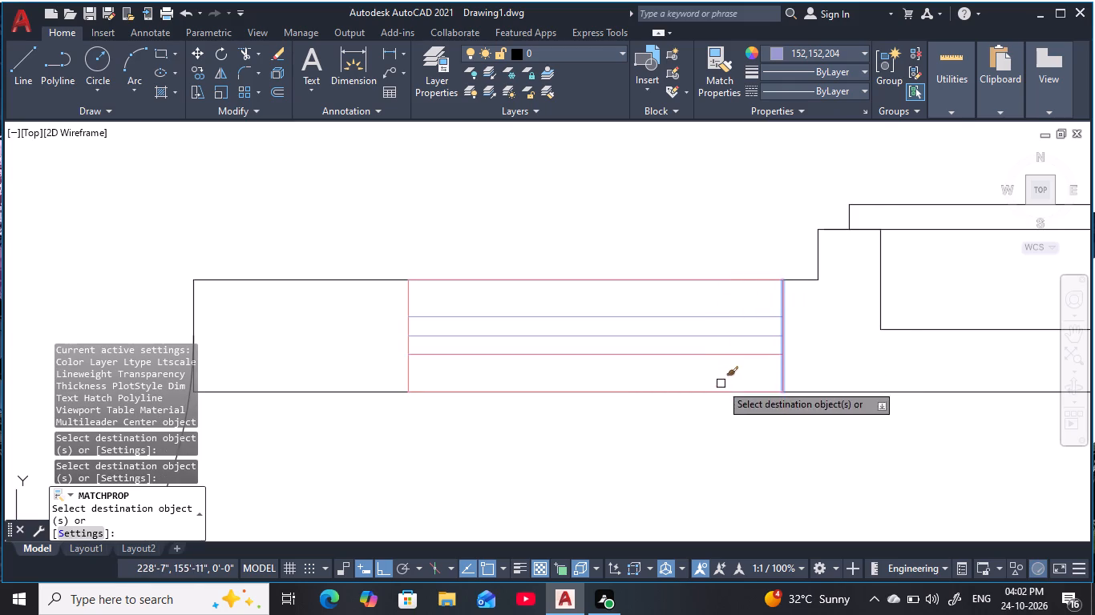
scroll(733, 412, "down", 1)
key("Escape")
key("Escape")
Examine the whole floor plan, from the windows beside the OPEN area down to the porch.
scroll(750, 421, "down", 1)
middle_click_drag(750, 421, 690, 386)
scroll(689, 385, "down", 3)
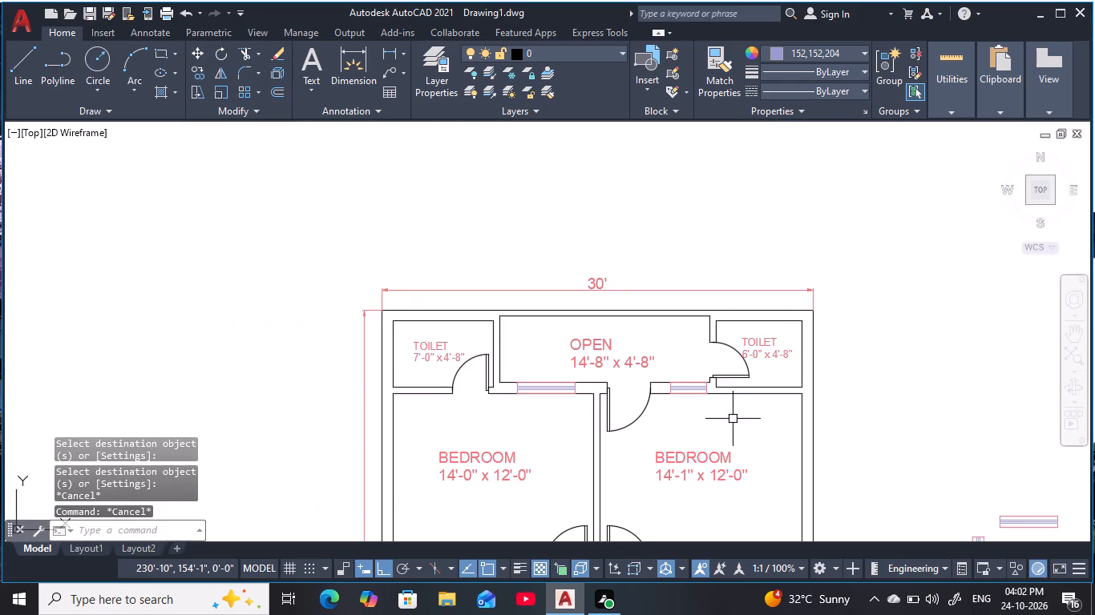
middle_click_drag(733, 419, 702, 397)
scroll(721, 384, "down", 1)
middle_click_drag(721, 384, 677, 364)
scroll(681, 368, "up", 2)
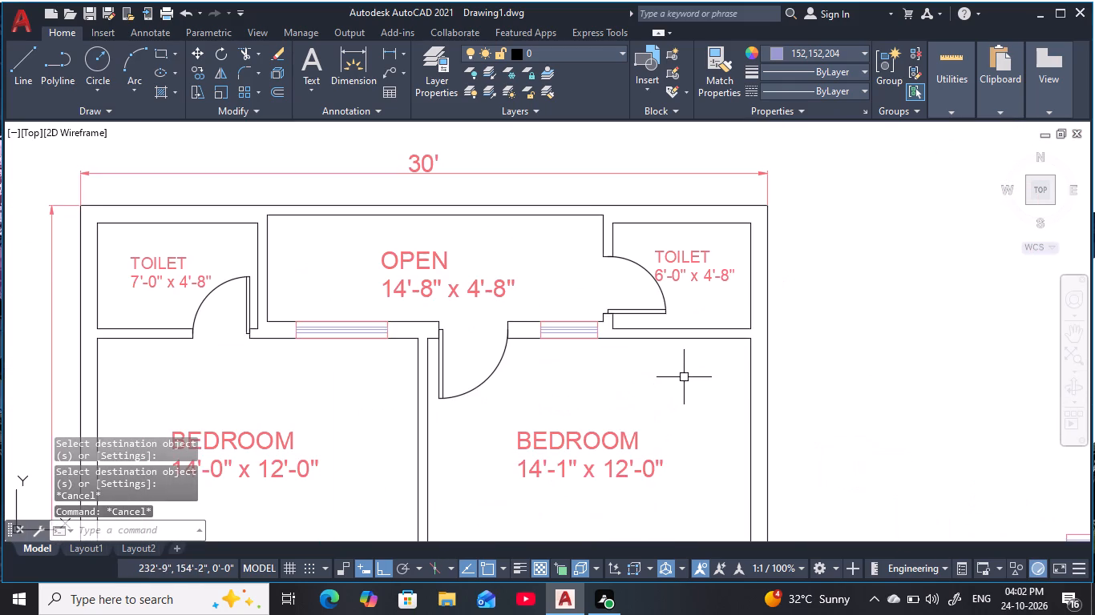
middle_click_drag(684, 378, 670, 394)
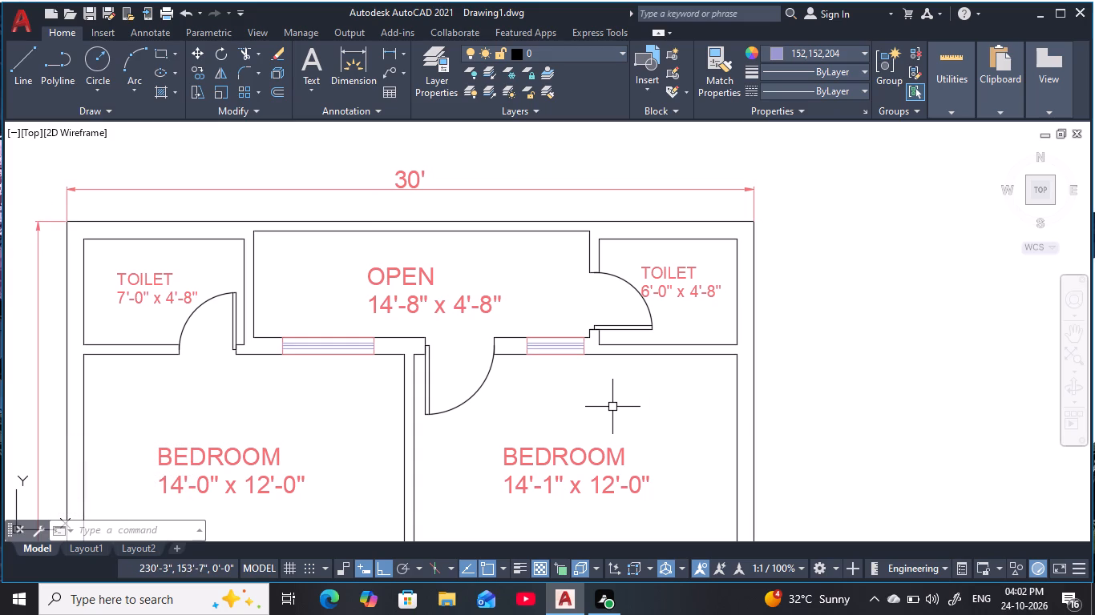
scroll(610, 412, "down", 2)
middle_click_drag(609, 412, 582, 231)
scroll(594, 268, "down", 1)
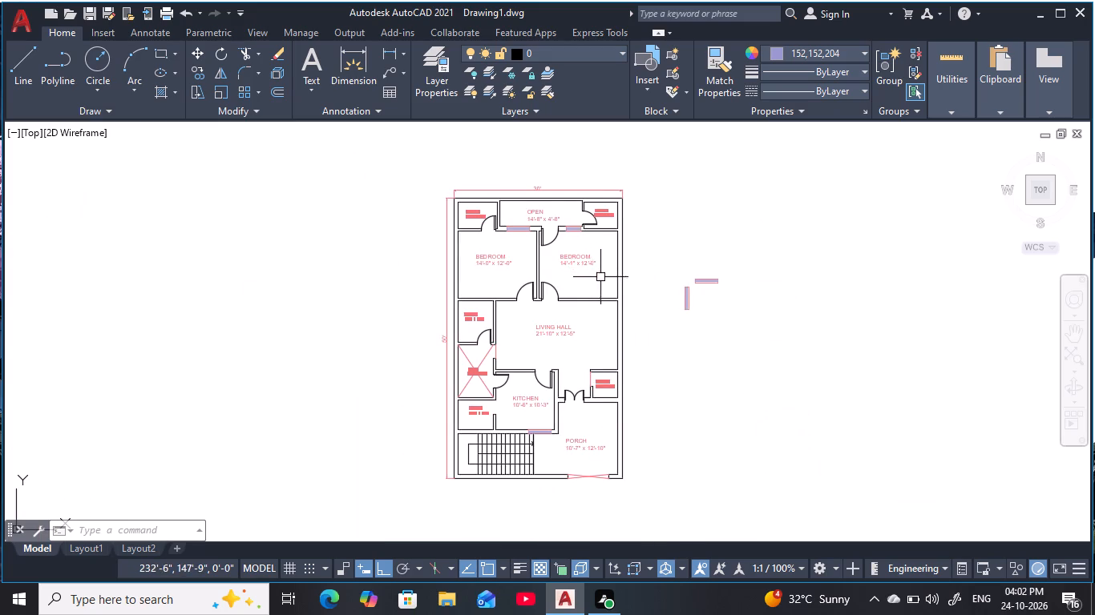
middle_click_drag(602, 286, 604, 261)
middle_click_drag(588, 400, 591, 368)
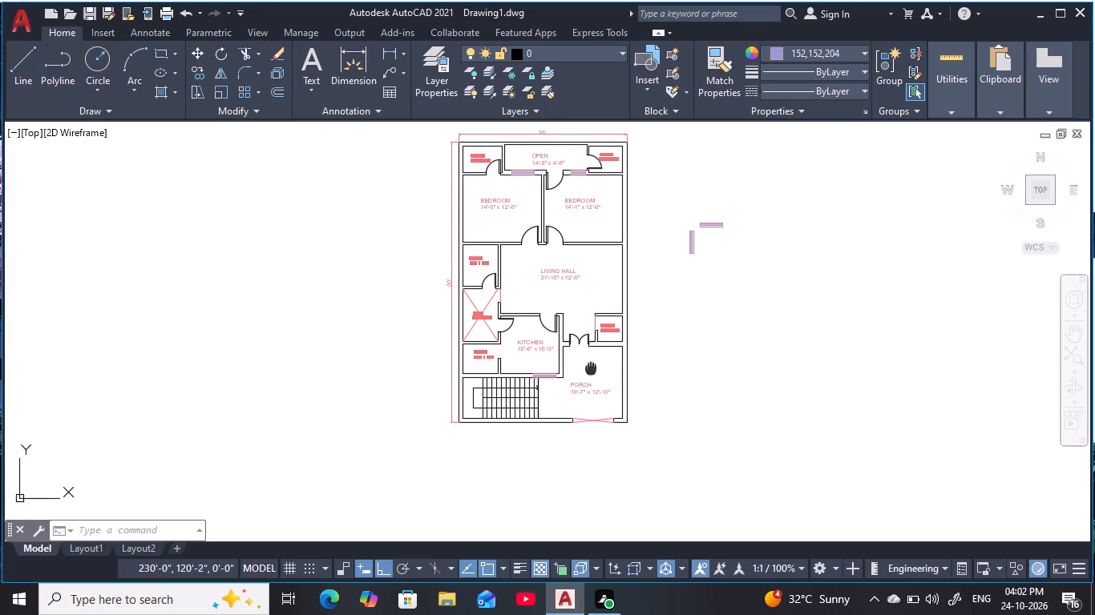
middle_click_drag(591, 368, 592, 366)
Add a vertical linear dimension for the staircase's upper flight width, placed just beside the stair in the porch.
key("Escape")
key("Escape")
scroll(539, 404, "up", 3)
key("Escape")
key("d")
type("LI")
key("space")
scroll(547, 390, "up", 2)
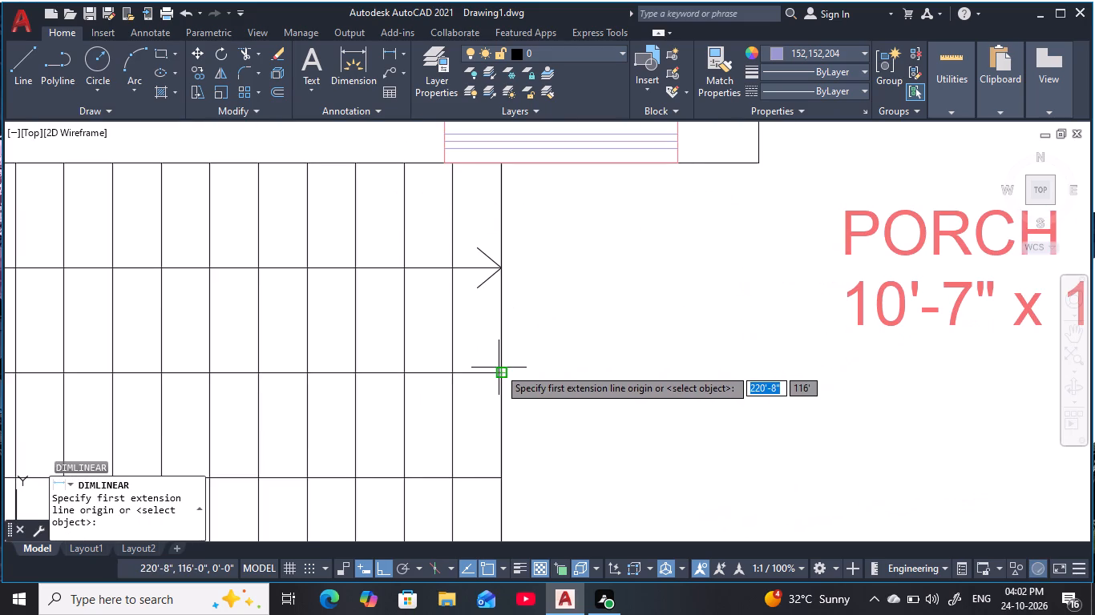
left_click(501, 371)
left_click(503, 163)
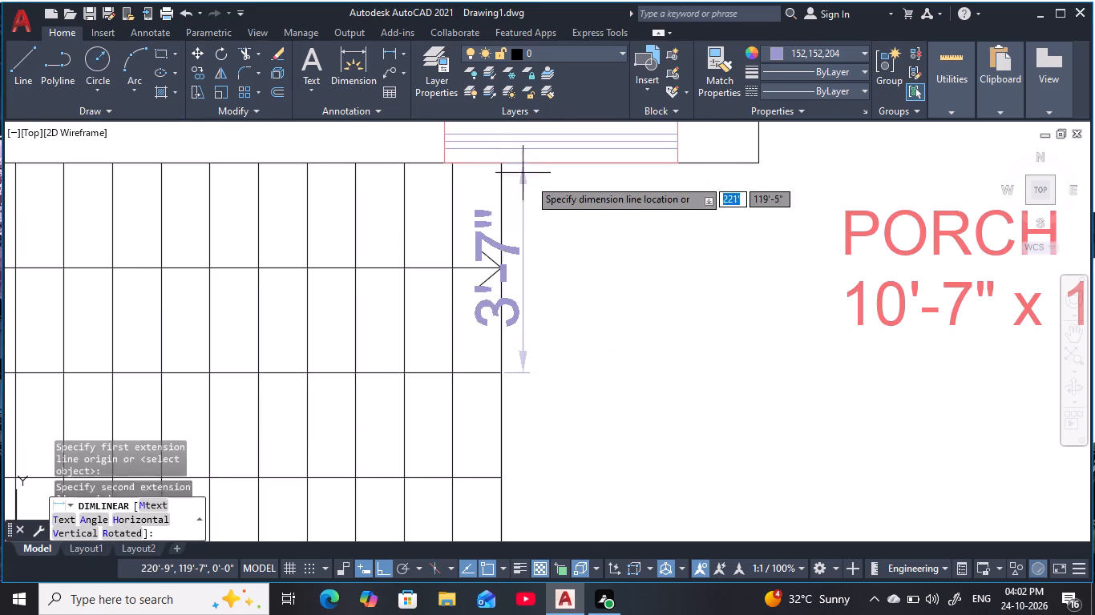
left_click(582, 225)
scroll(639, 363, "down", 2)
middle_click_drag(637, 356, 624, 317)
key("Escape")
key("Escape")
key("Escape")
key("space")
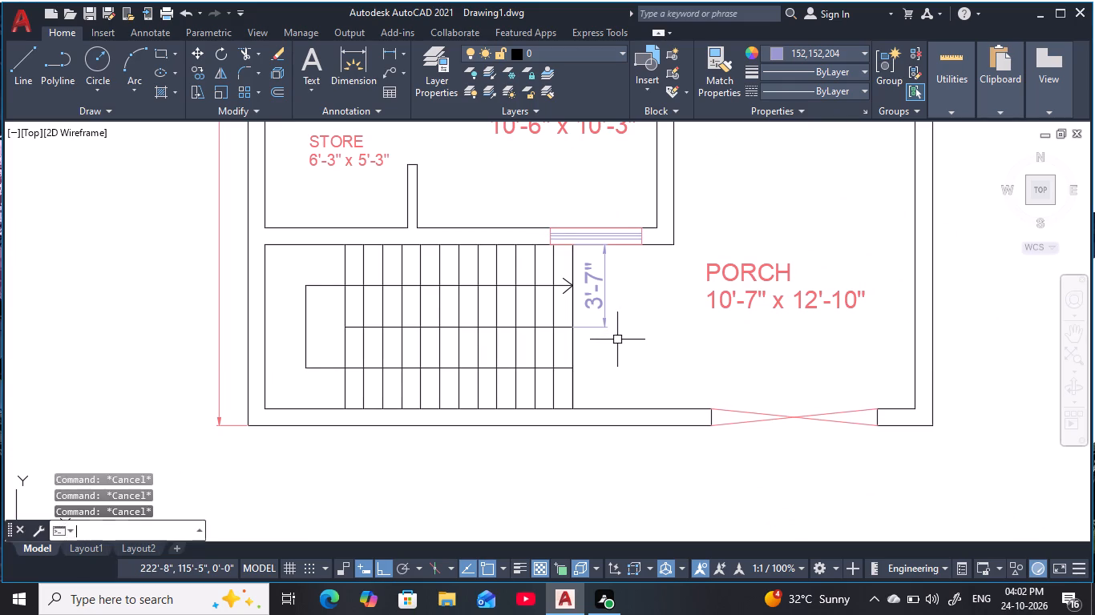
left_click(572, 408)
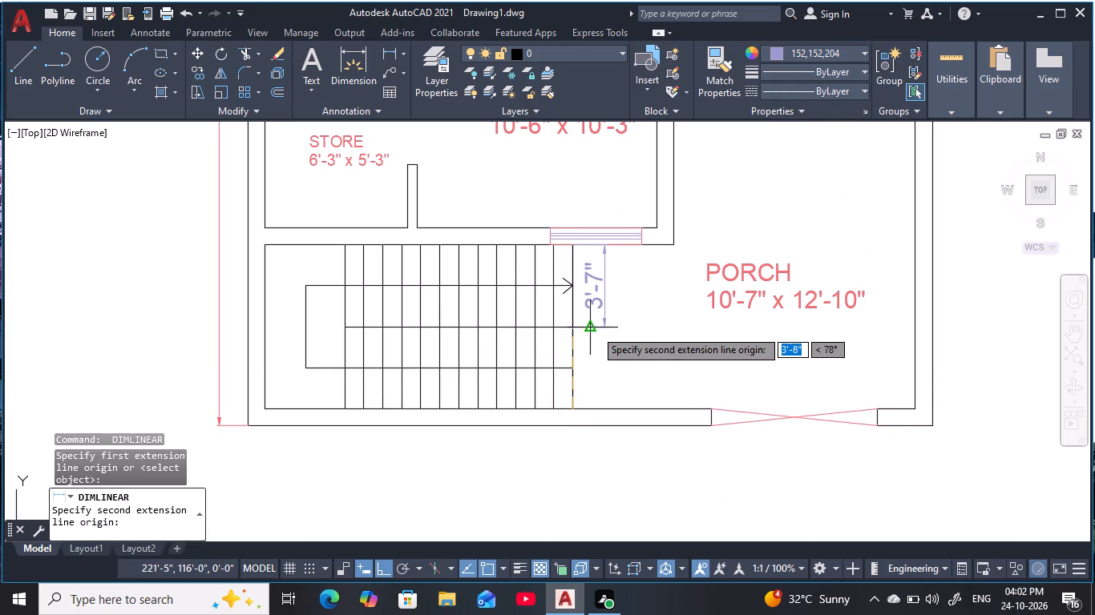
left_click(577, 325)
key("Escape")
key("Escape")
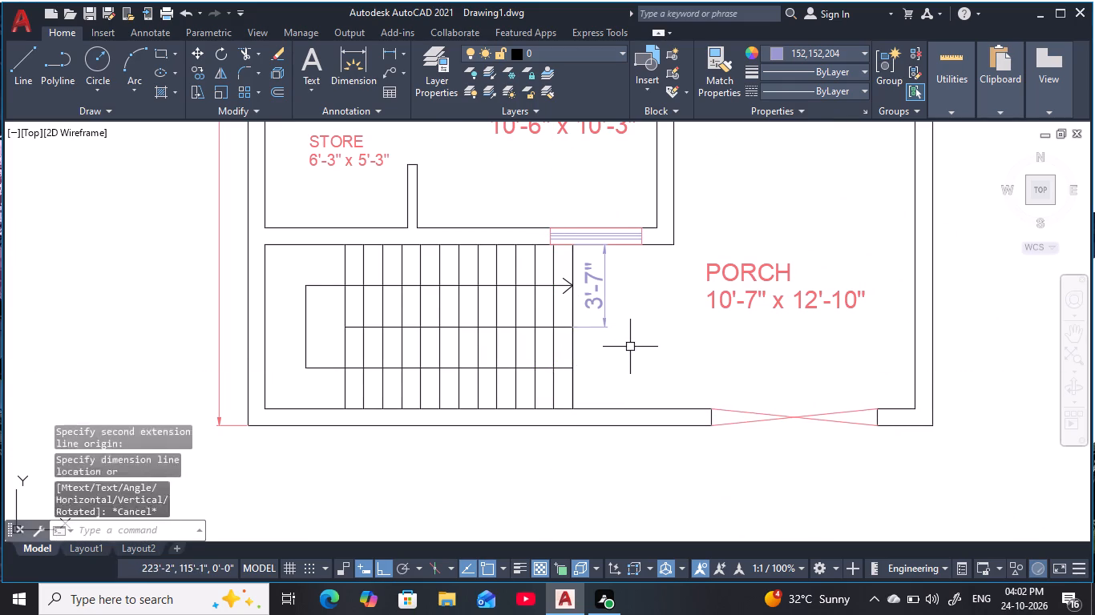
Add a horizontal linear dimension across the porch gate opening, placed just below the outer wall.
scroll(630, 347, "down", 1)
middle_click_drag(630, 347, 648, 370)
key("Escape")
key("Escape")
key("Escape")
key("Escape")
key("Escape")
middle_click_drag(660, 359, 652, 359)
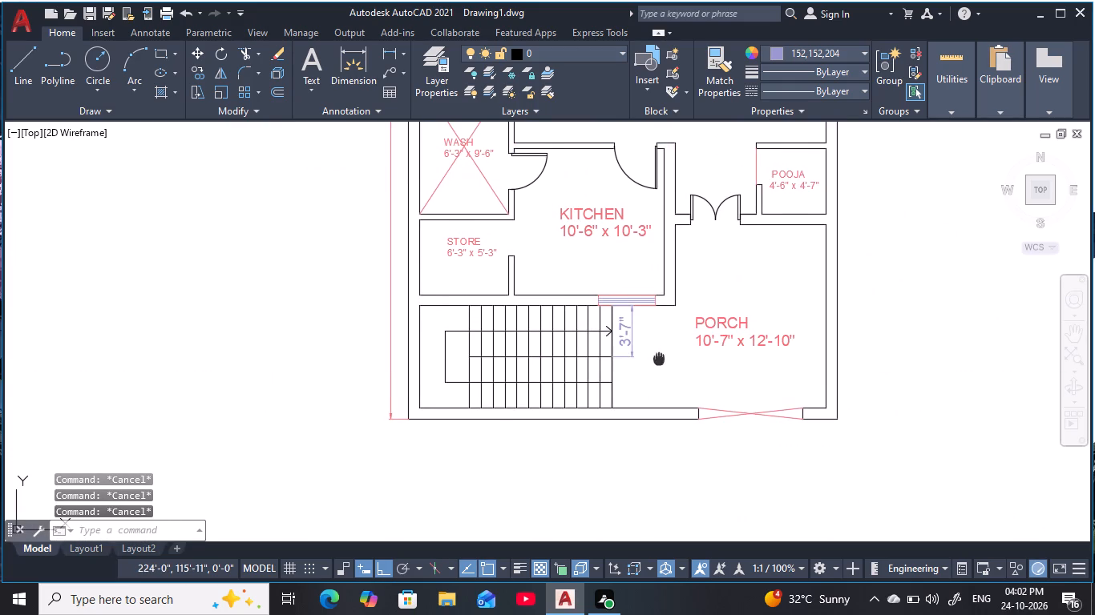
middle_click_drag(652, 359, 596, 360)
key("Escape")
key("Escape")
key("space")
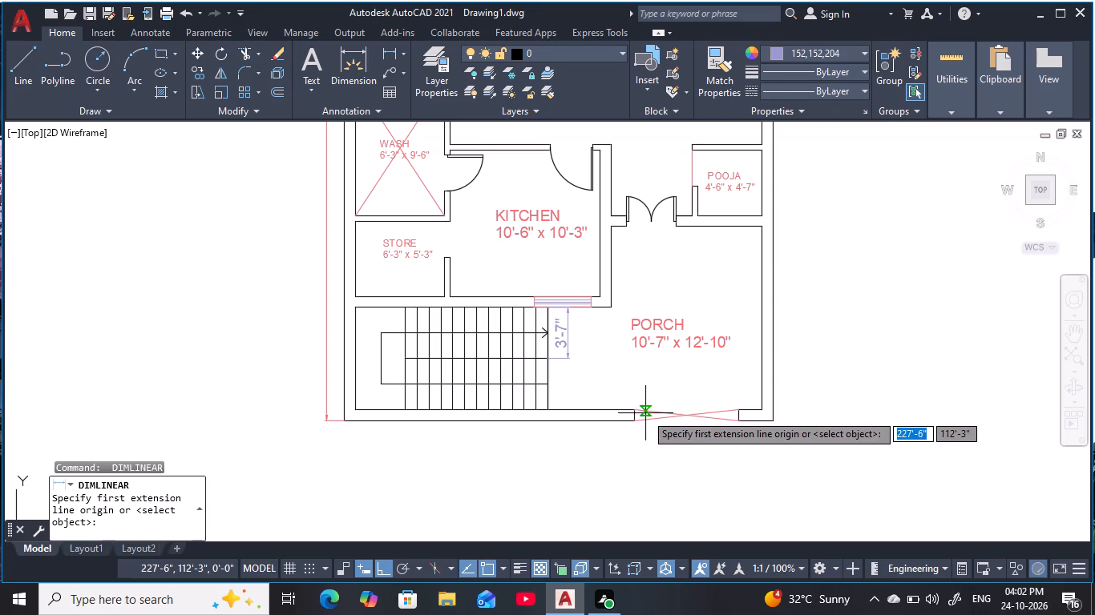
left_click(632, 408)
left_click(741, 406)
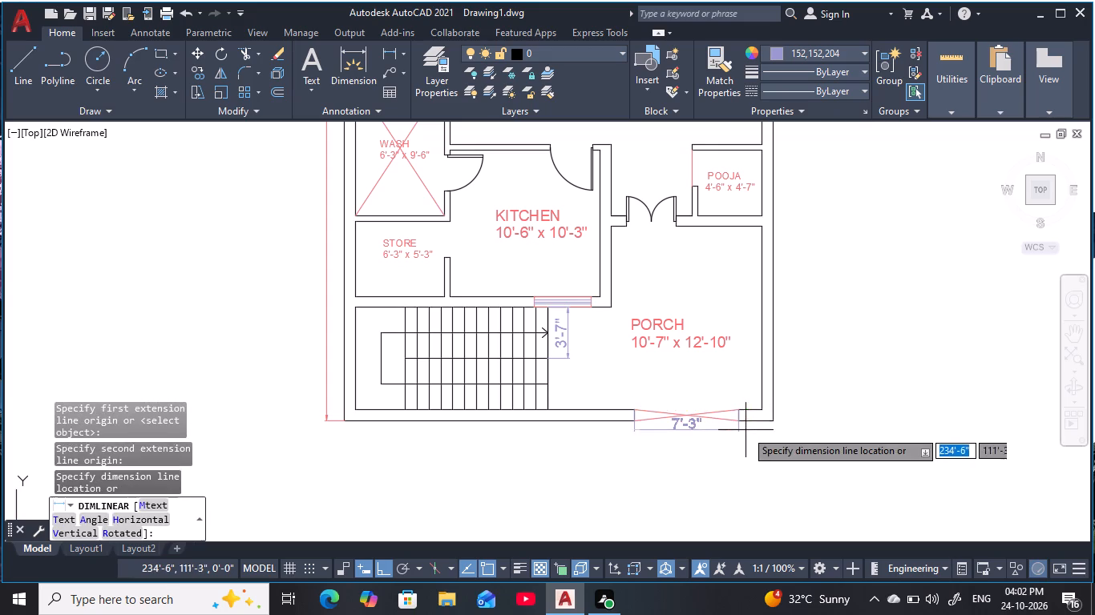
left_click(747, 438)
key("Escape")
key("Escape")
Erase the overall 50' and 30' dimensions along the outer walls of the floor plan.
scroll(742, 385, "down", 1)
middle_click_drag(742, 385, 713, 430)
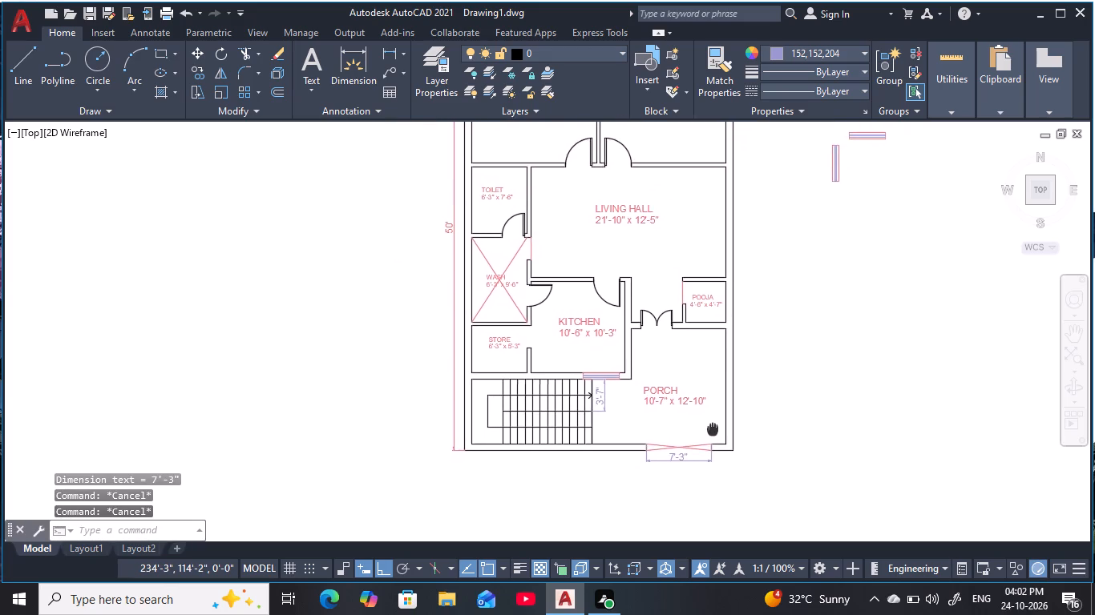
middle_click_drag(713, 430, 675, 463)
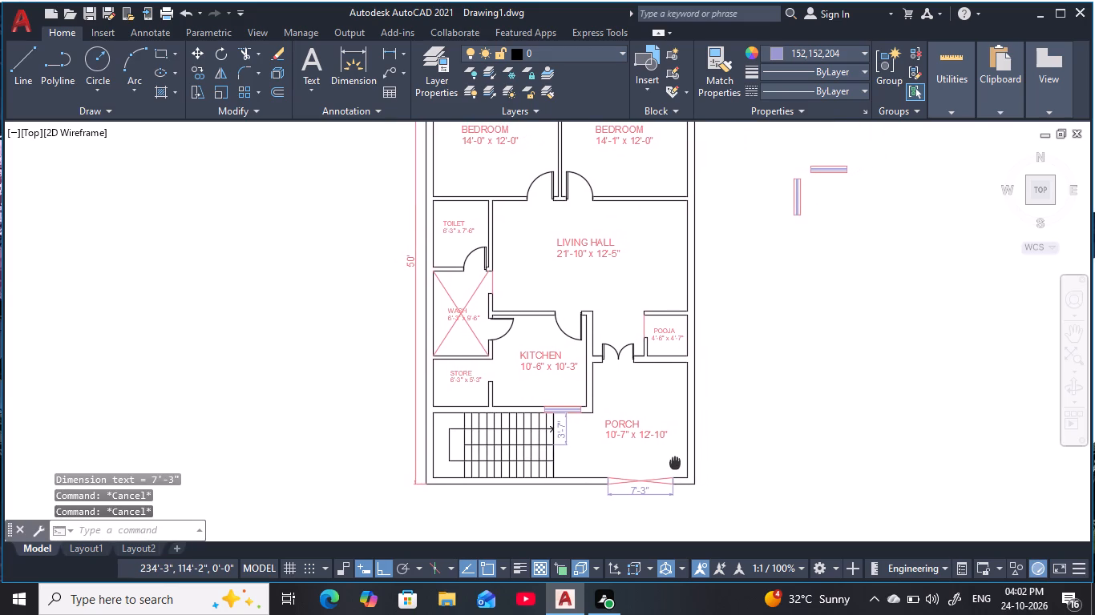
middle_click_drag(675, 463, 675, 464)
scroll(668, 409, "up", 1)
middle_click_drag(676, 432, 683, 451)
scroll(683, 451, "down", 1)
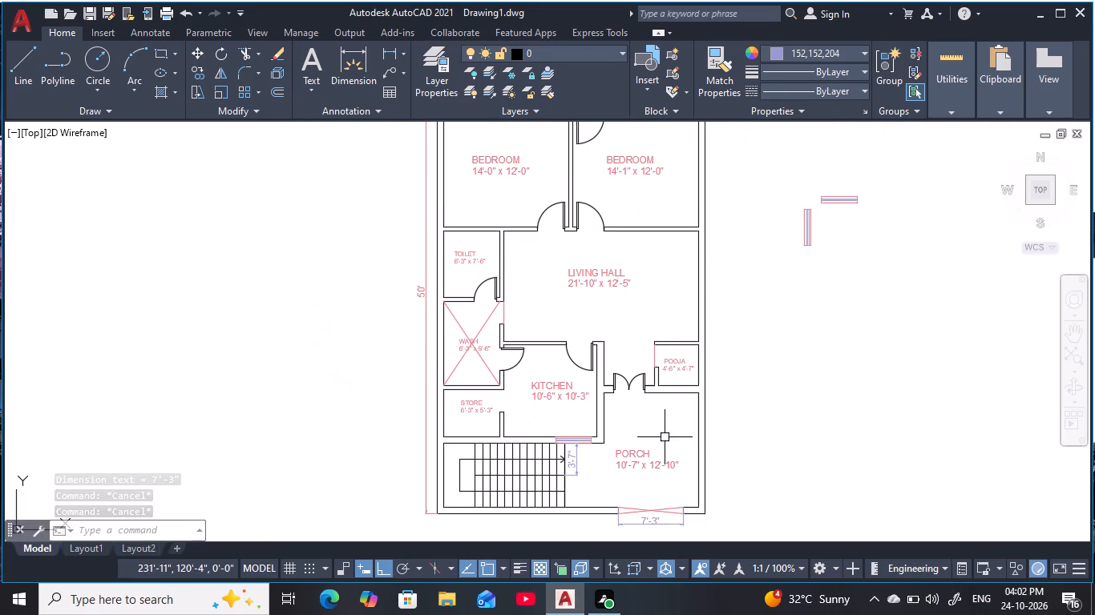
middle_click_drag(665, 437, 693, 473)
scroll(499, 367, "down", 1)
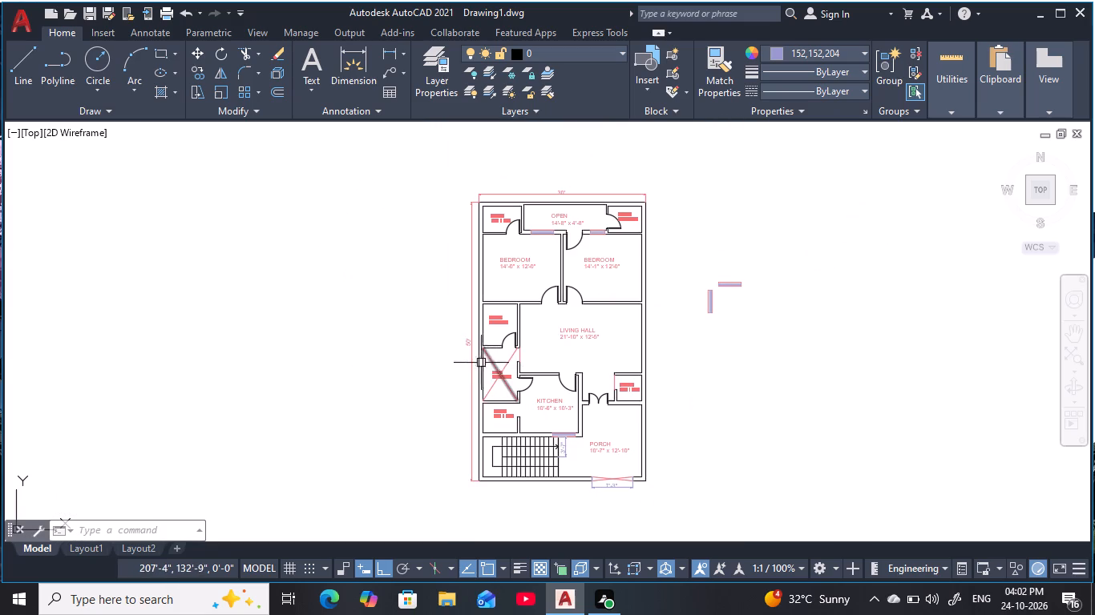
left_click(473, 348)
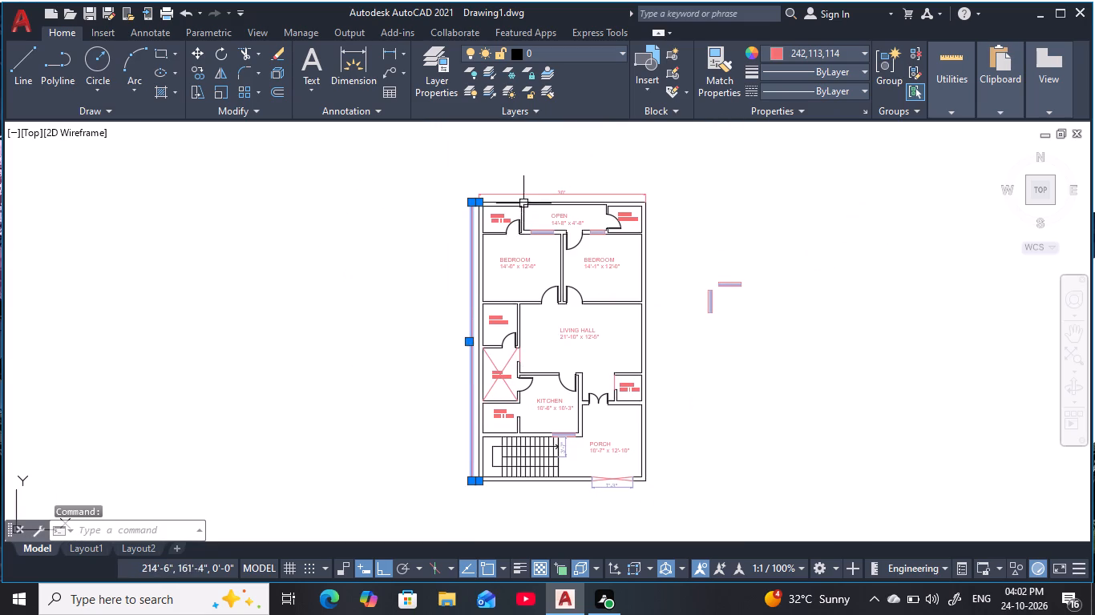
left_click(525, 194)
type("E")
key("space")
key("Escape")
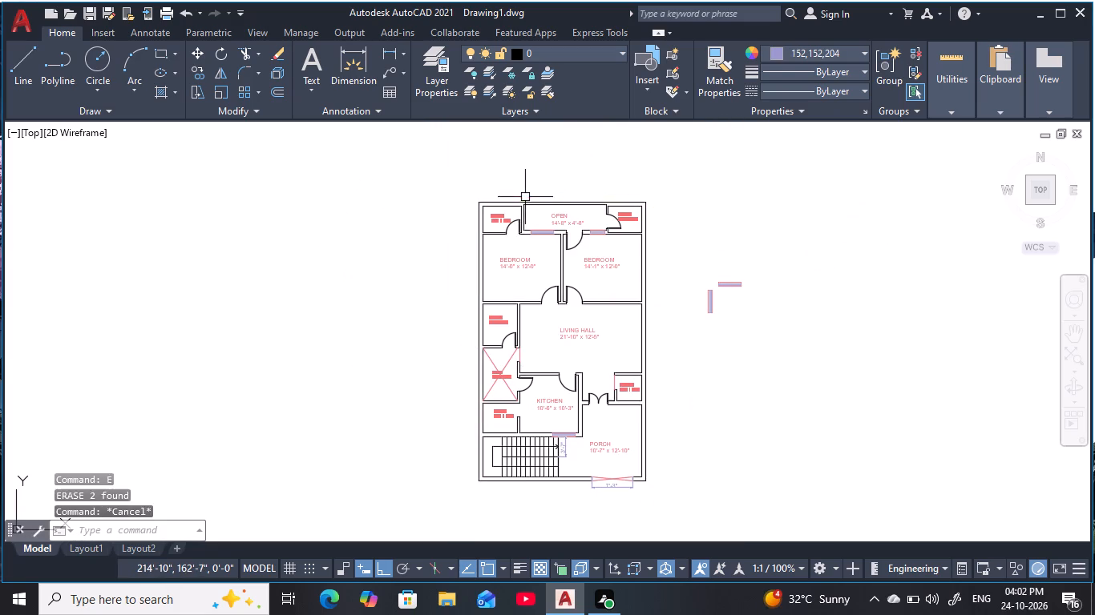
key("Escape")
key("Escape")
key("Escape")
key("space")
key("Escape")
key("Escape")
Add a horizontal linear dimension across the full width of the plan's top outer wall, placed just above it.
key("d")
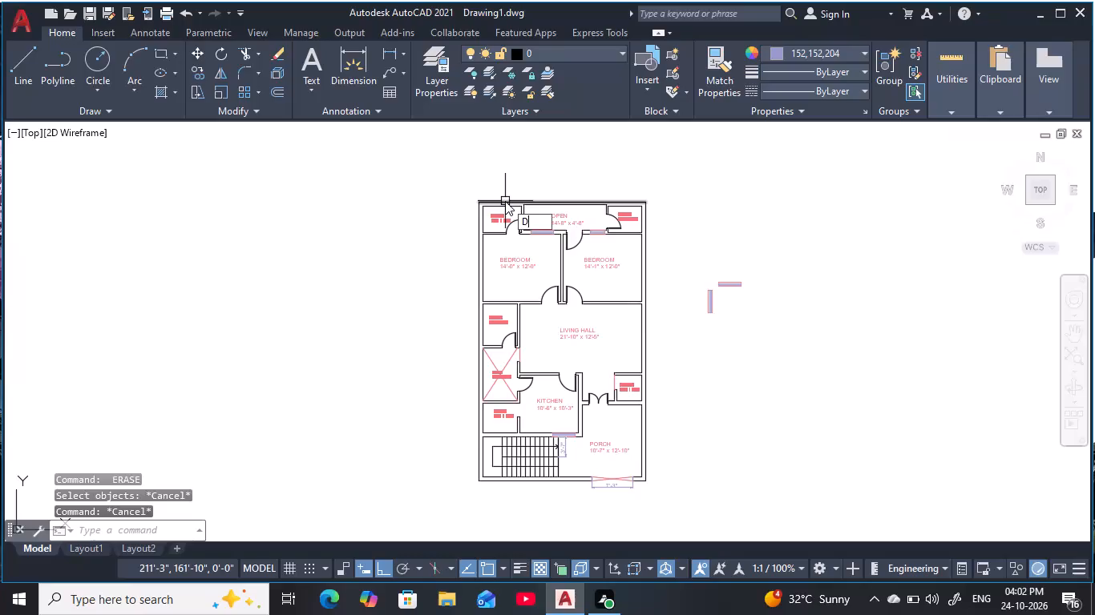
type("LI")
key("space")
scroll(507, 199, "up", 3)
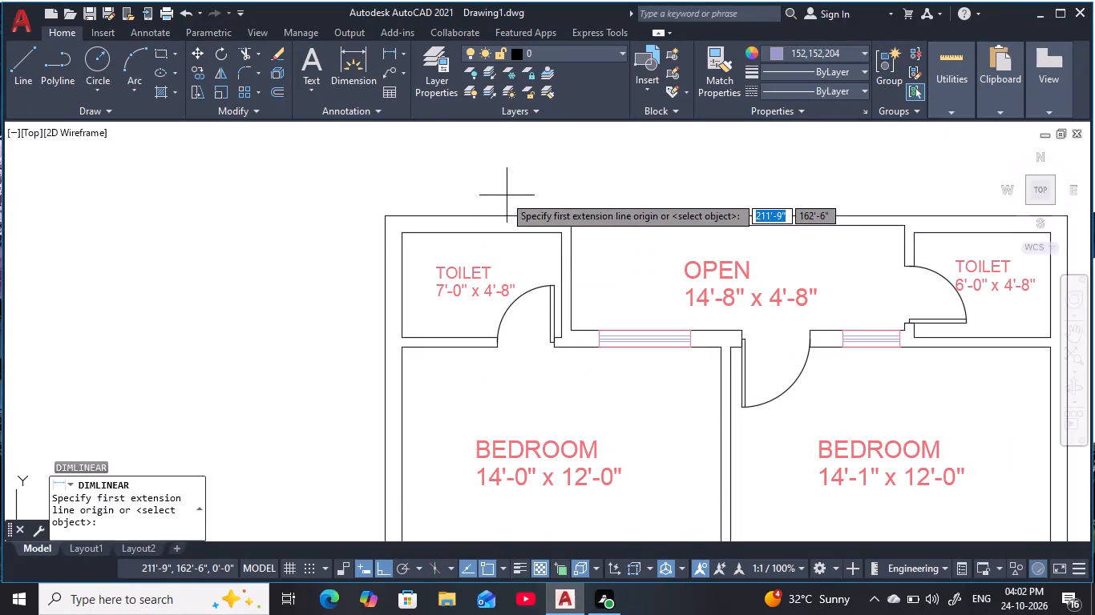
left_click(389, 215)
middle_click_drag(635, 160, 401, 224)
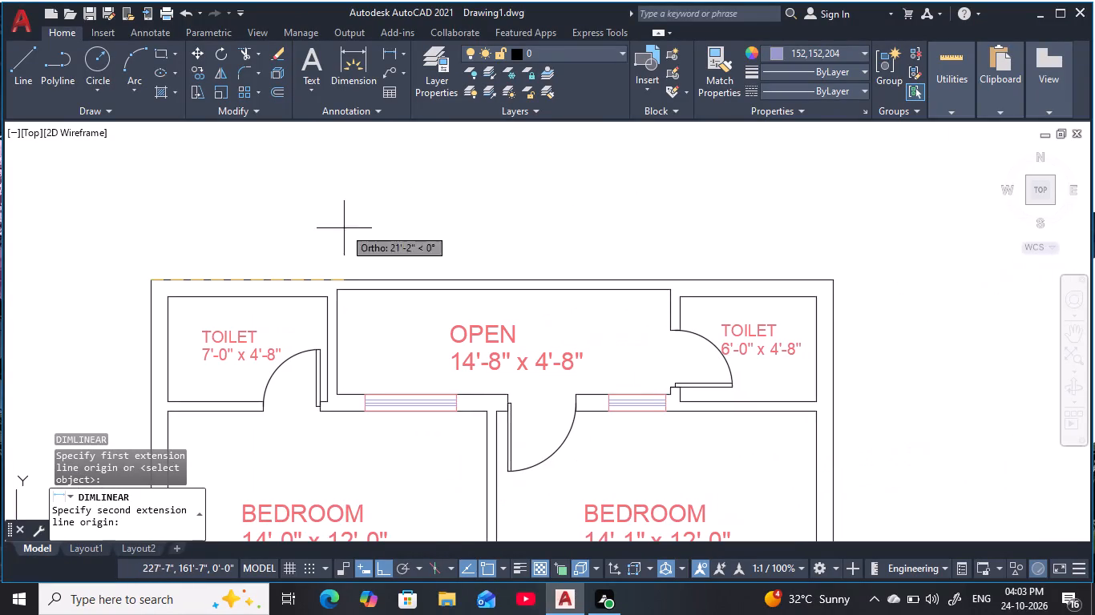
left_click(832, 279)
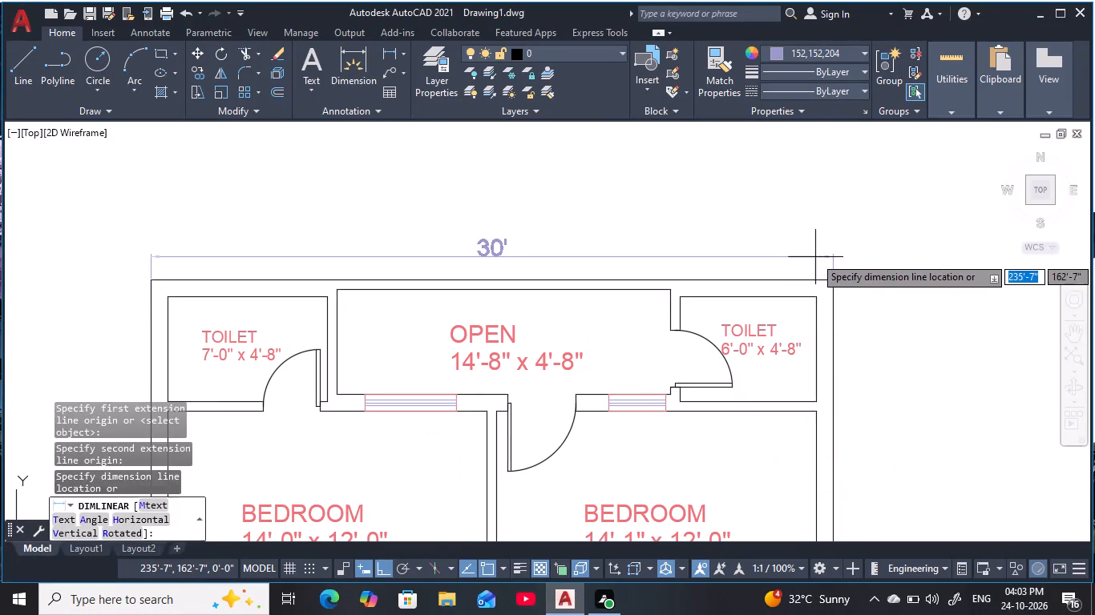
left_click(814, 255)
Add a vertical linear dimension along the full length of the left outer wall, placed just outside it.
scroll(713, 312, "down", 1)
middle_click_drag(715, 316, 834, 242)
key("space")
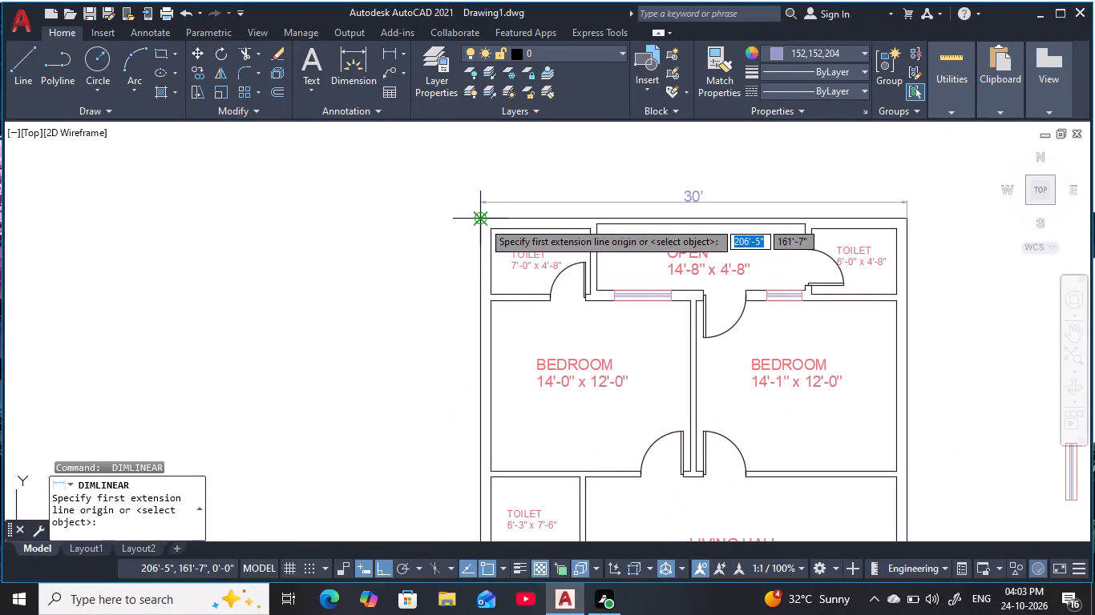
left_click(483, 221)
middle_click_drag(507, 400, 546, 200)
scroll(555, 156, "down", 3)
scroll(577, 320, "up", 3)
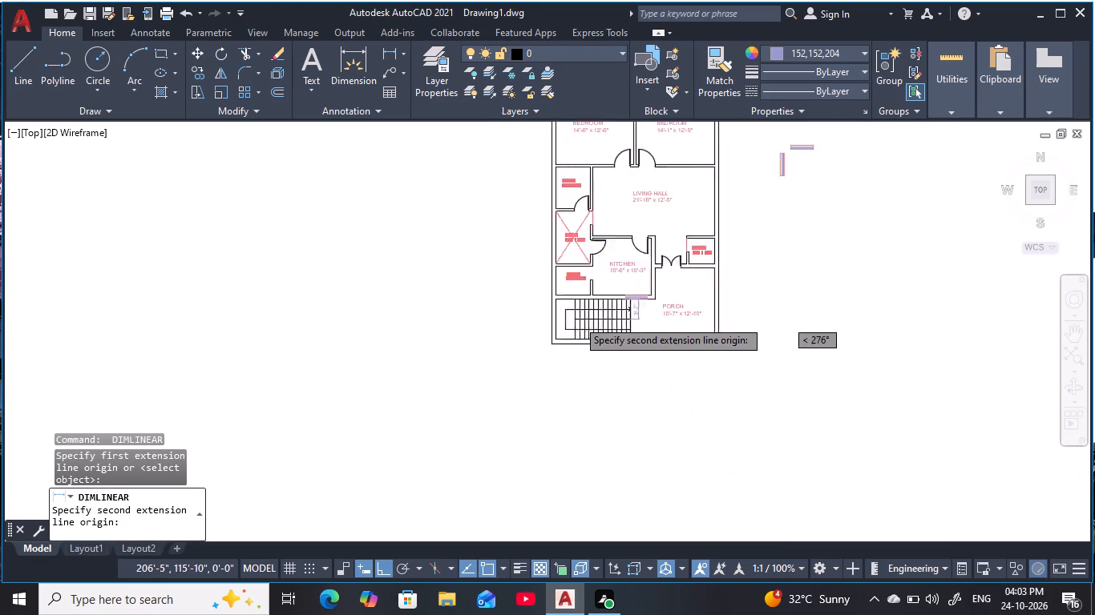
scroll(577, 319, "up", 1)
left_click(475, 416)
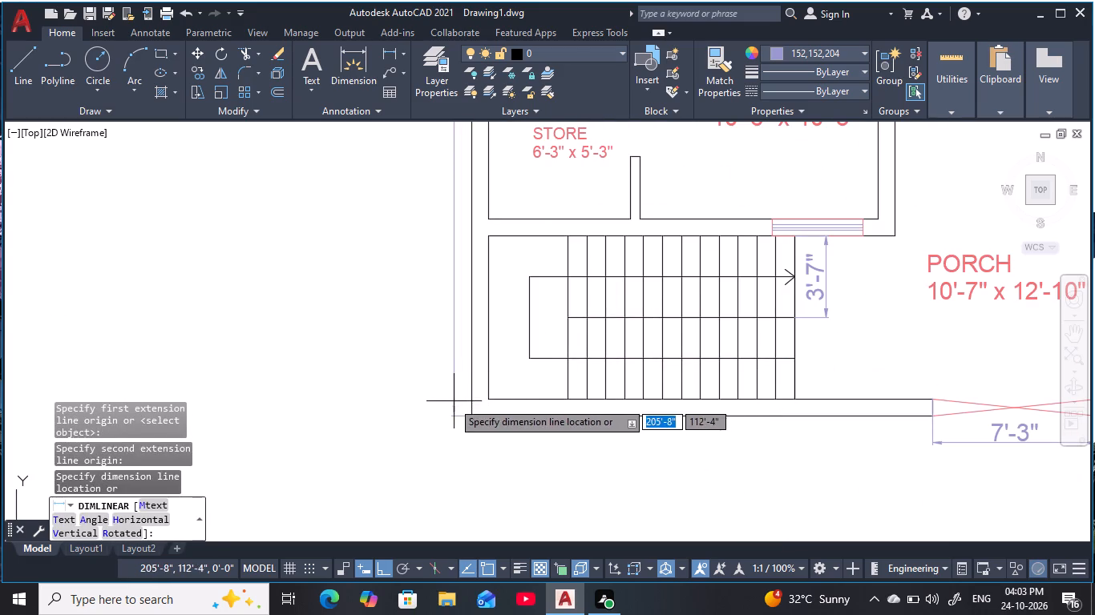
left_click(434, 396)
scroll(616, 310, "down", 3)
middle_click_drag(621, 303, 574, 392)
scroll(563, 348, "up", 2)
middle_click_drag(561, 348, 462, 362)
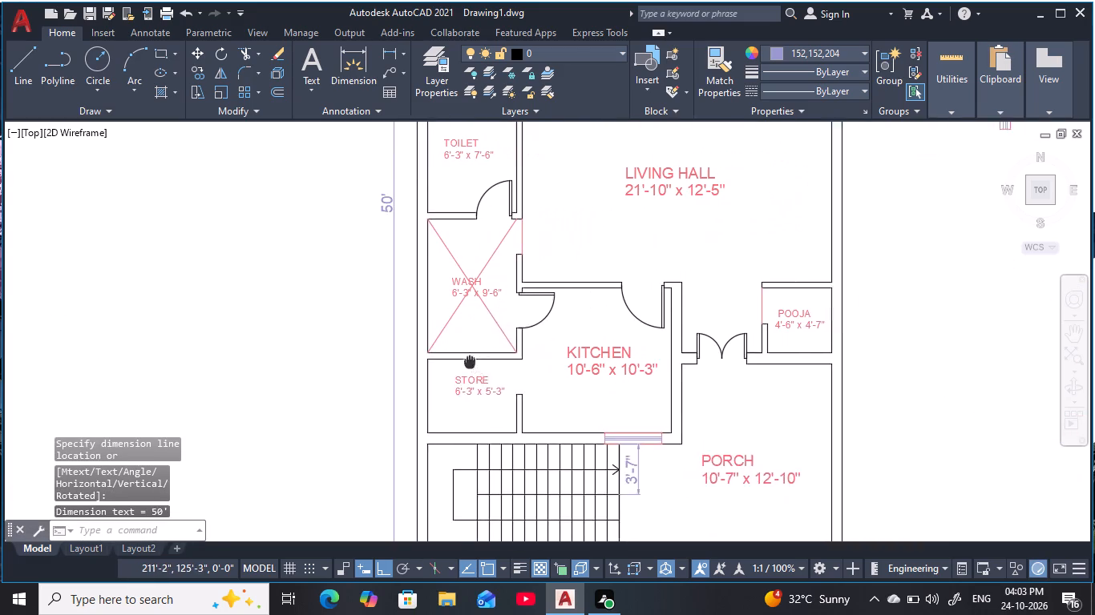
middle_click_drag(462, 362, 413, 360)
key("Escape")
key("Escape")
key("Escape")
key("Escape")
key("Escape")
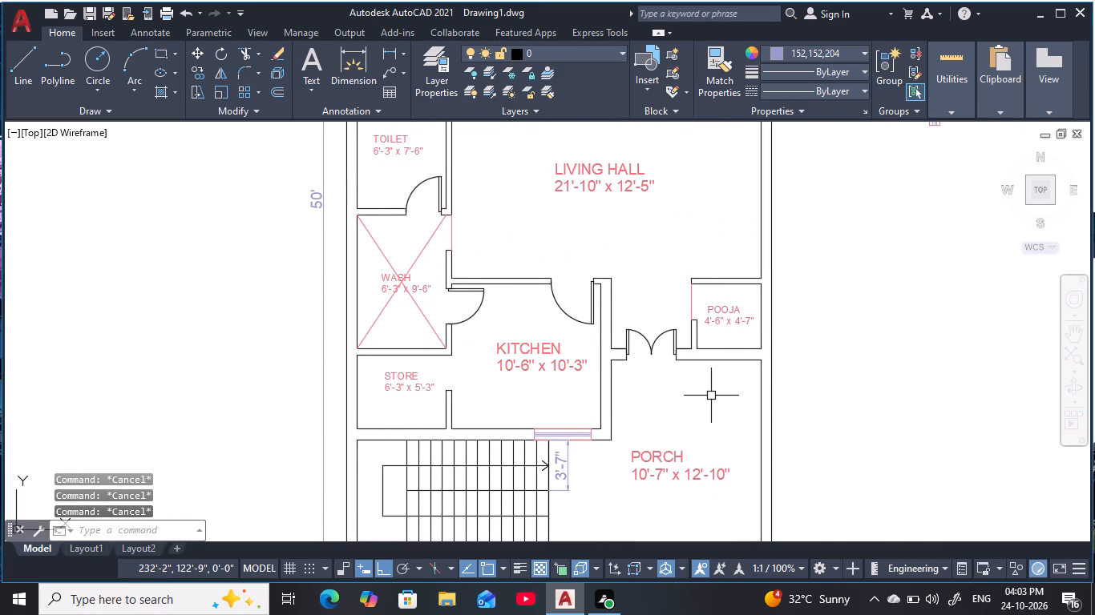
Erase the two spare window symbols lying outside the floor plan, to the right of the bedrooms.
scroll(666, 415, "down", 1)
middle_click_drag(665, 423, 647, 450)
scroll(641, 434, "down", 1)
middle_click_drag(641, 440, 612, 431)
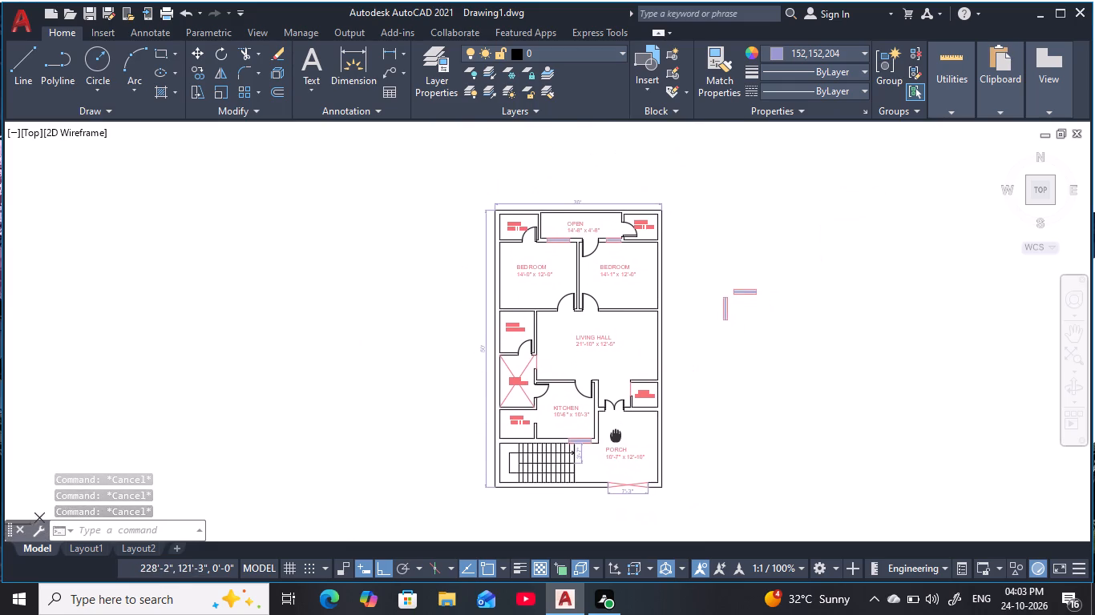
middle_click_drag(612, 431, 607, 427)
left_click(804, 373)
left_click(689, 210)
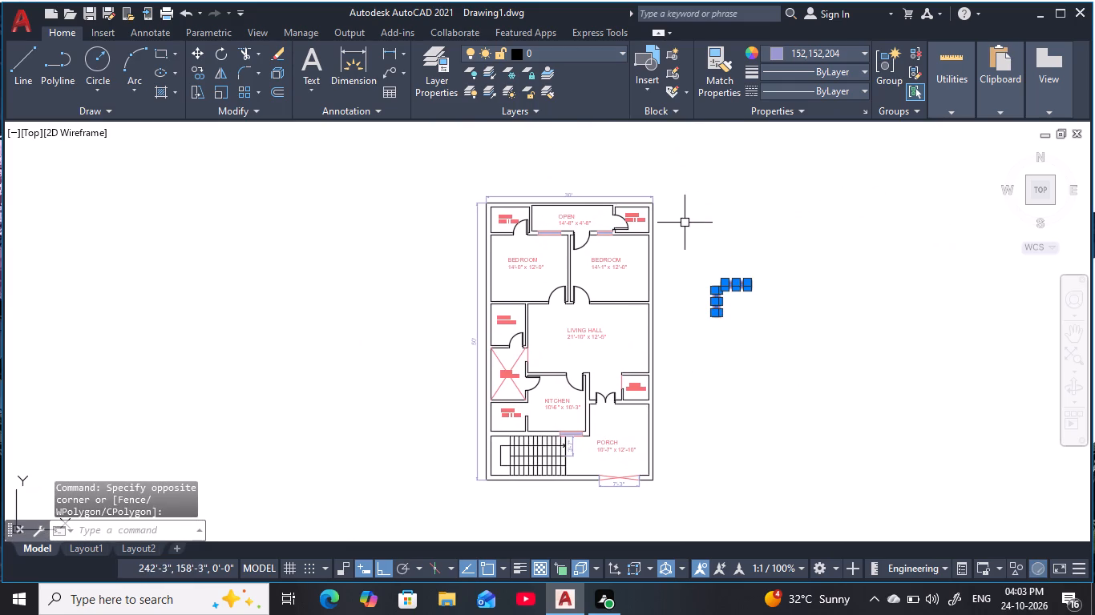
type("E")
key("space")
key("Escape")
key("Escape")
key("Escape")
key("Escape")
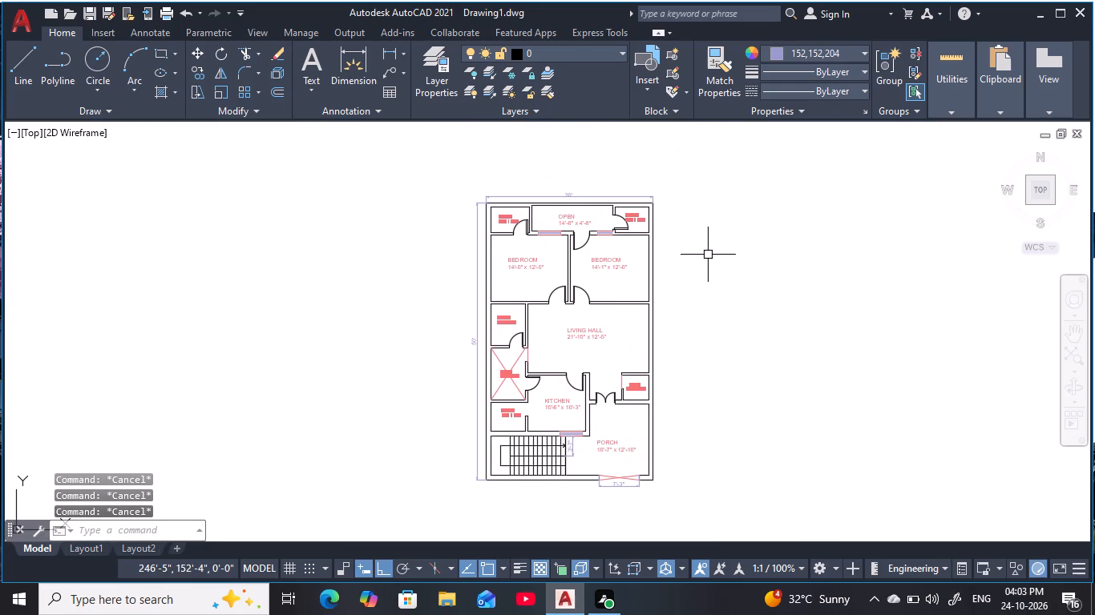
key("Escape")
key("Escape")
Query the drawing's log file name with LOGFILENAME.
type("LOG")
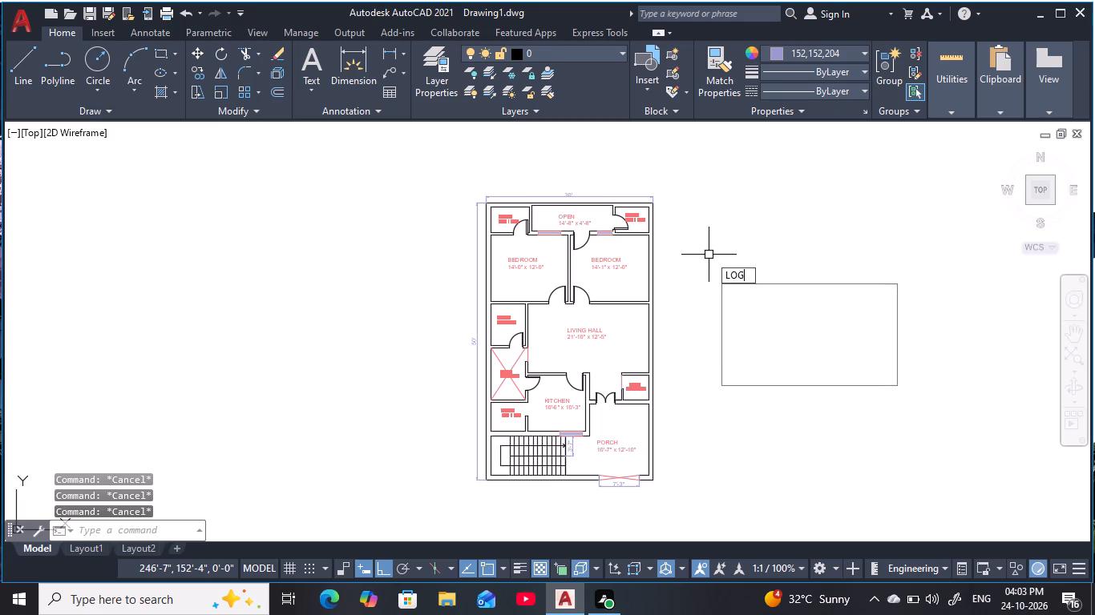
left_click(777, 324)
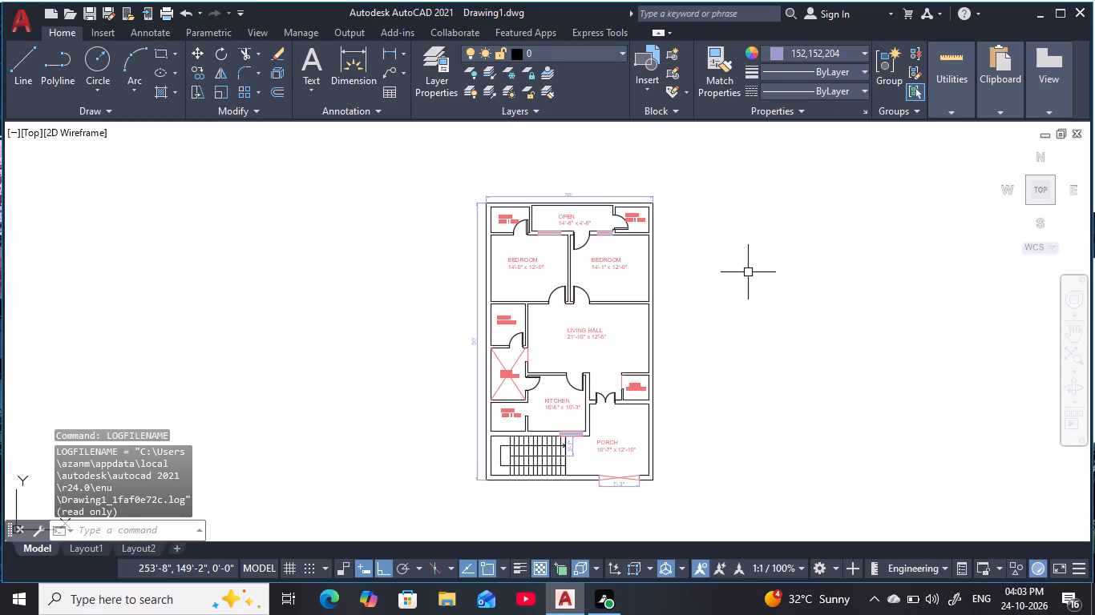
key("Escape")
key("Escape")
key("Escape")
Turn off command log file recording with LOGFILEOFF.
type("LO")
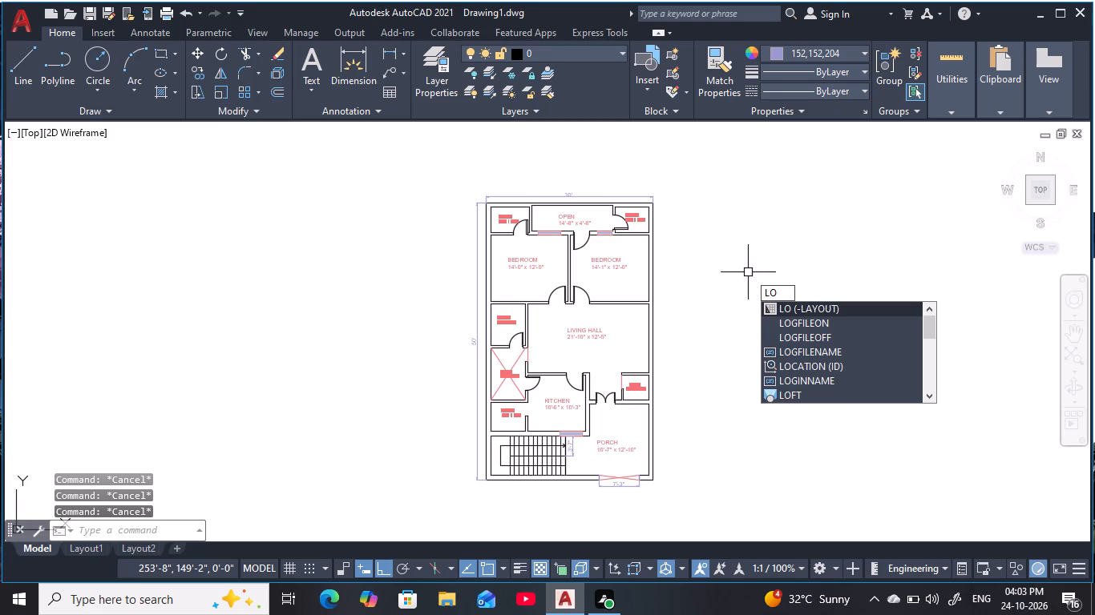
left_click(827, 335)
key("Escape")
key("Escape")
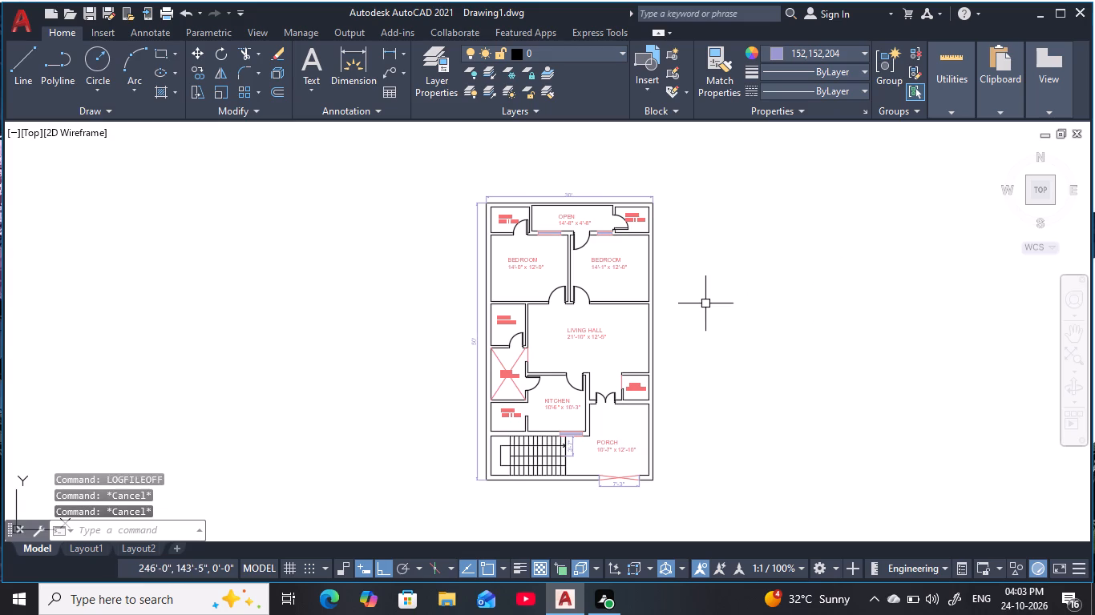
key("Escape")
key("Escape")
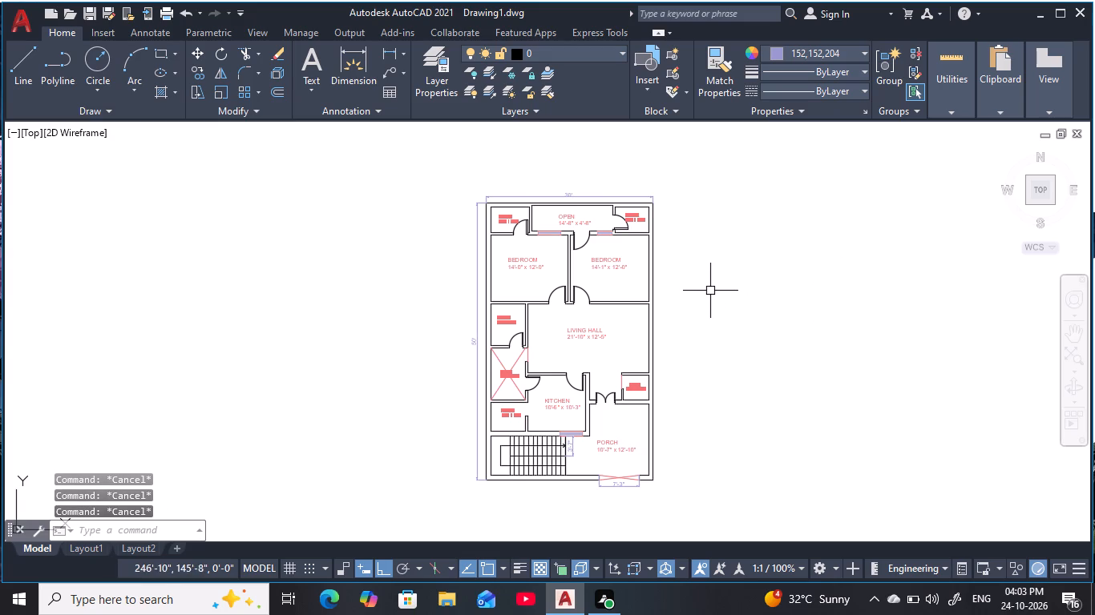
key("Escape")
key("Escape")
key("Escape")
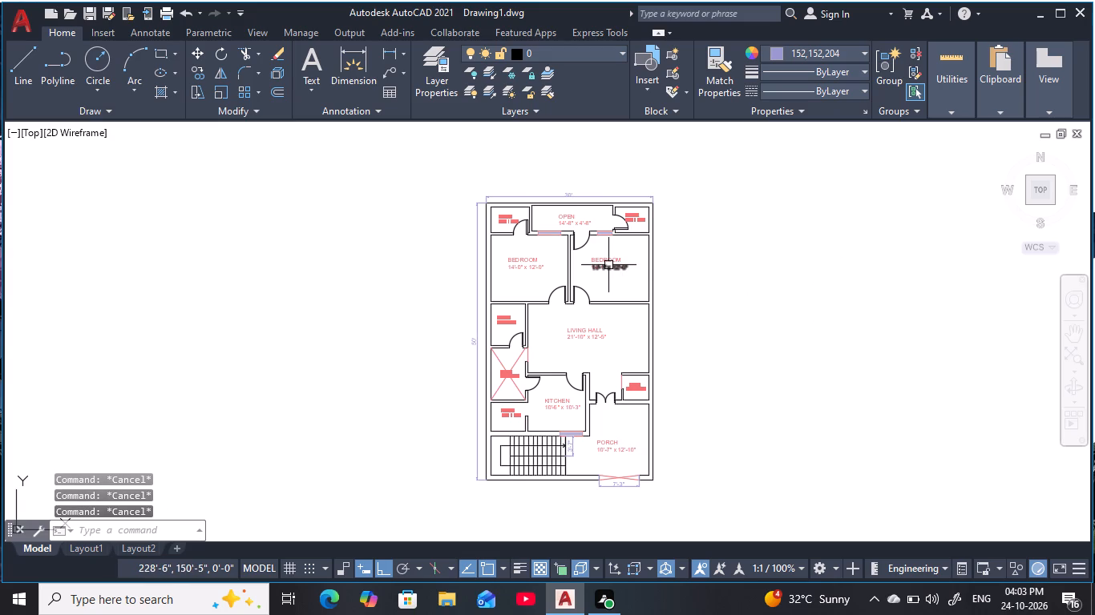
Save the drawing in the Documents folder under the name "30' x 50' residential plot" as an AutoCAD 2018 Drawing.
key("ctrl+s")
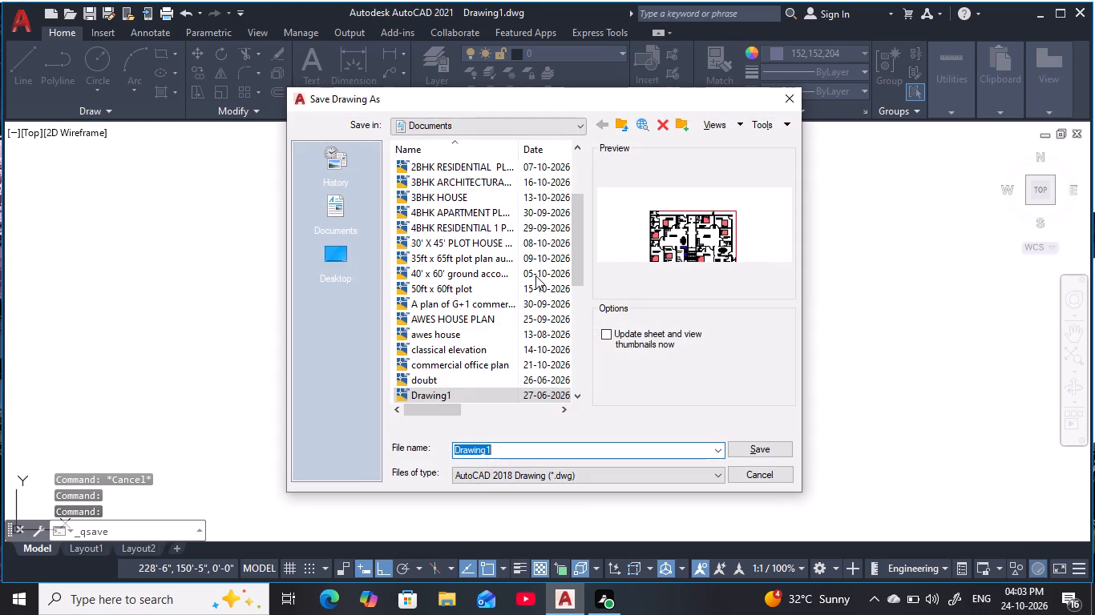
key("BackSpace")
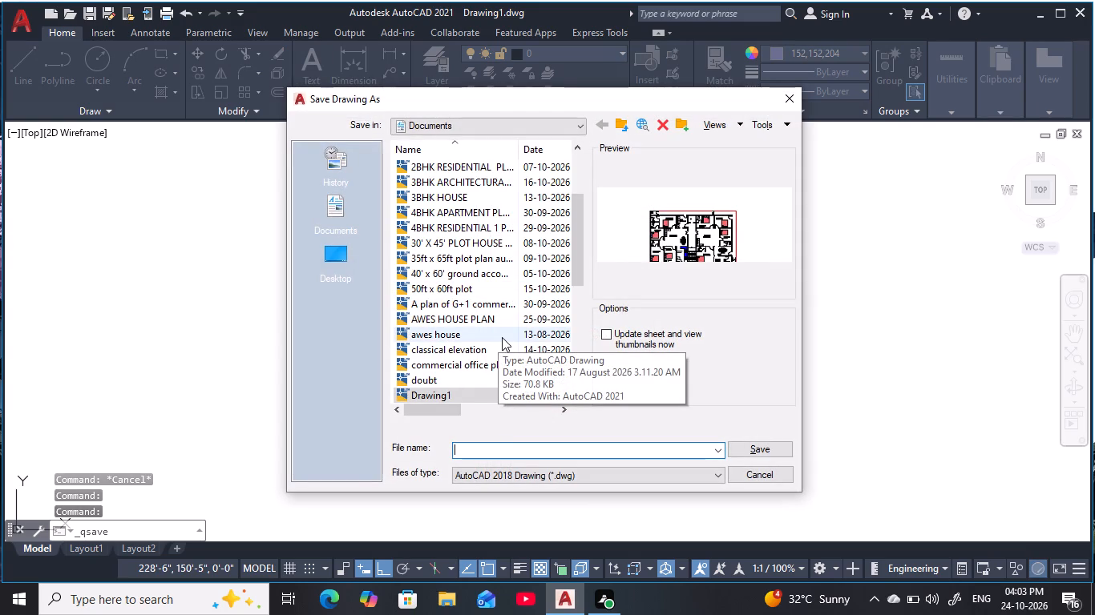
key("3")
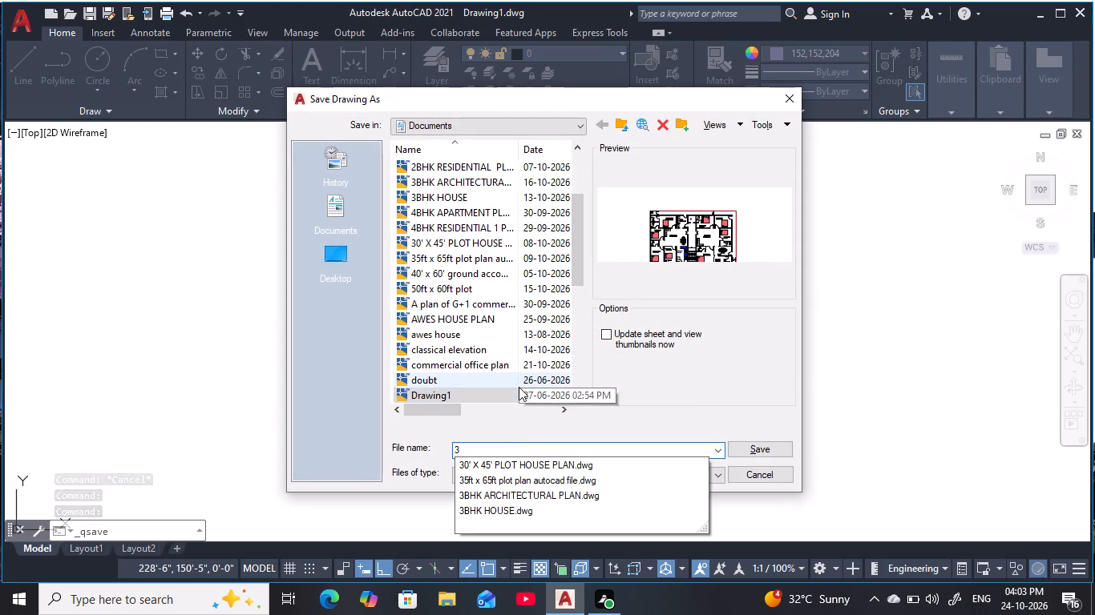
type("0'")
key("space")
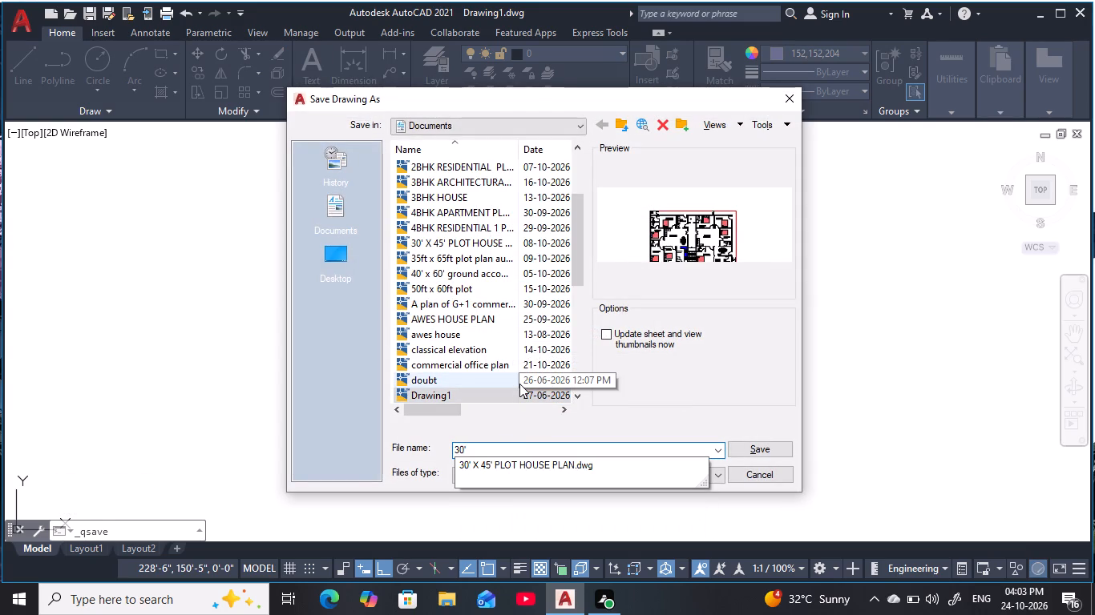
key("x")
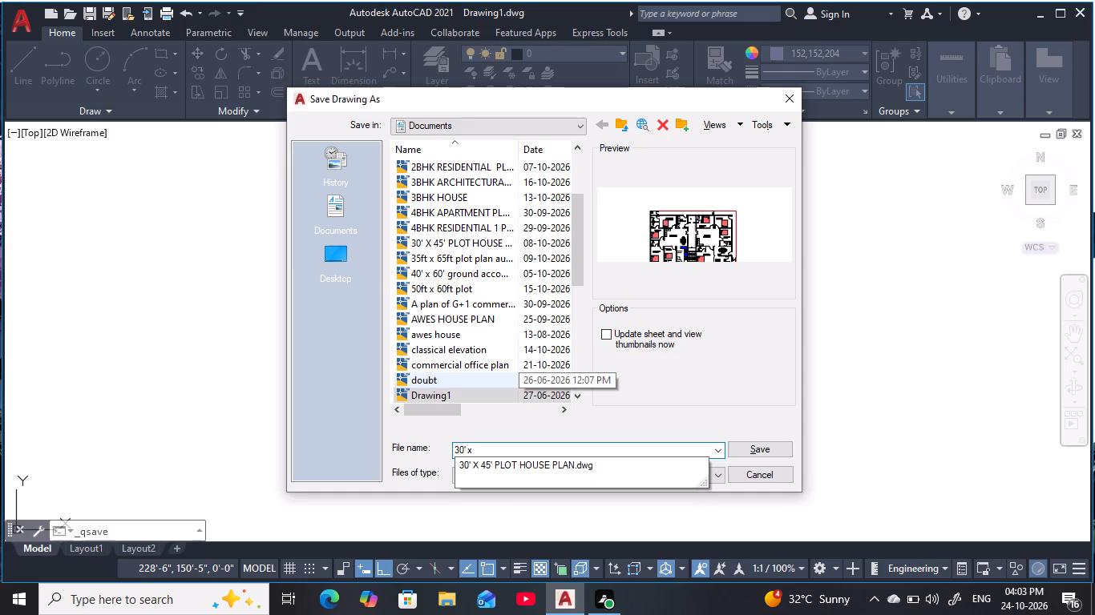
key("space")
key("5")
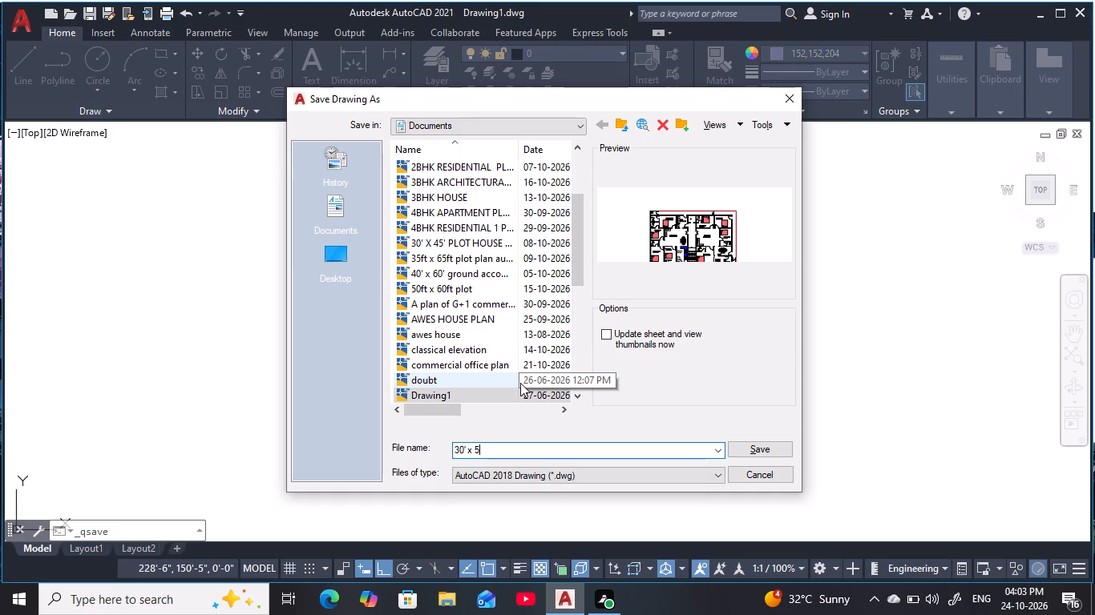
key("0")
type("'")
key("space")
type("re")
type("sidential plot")
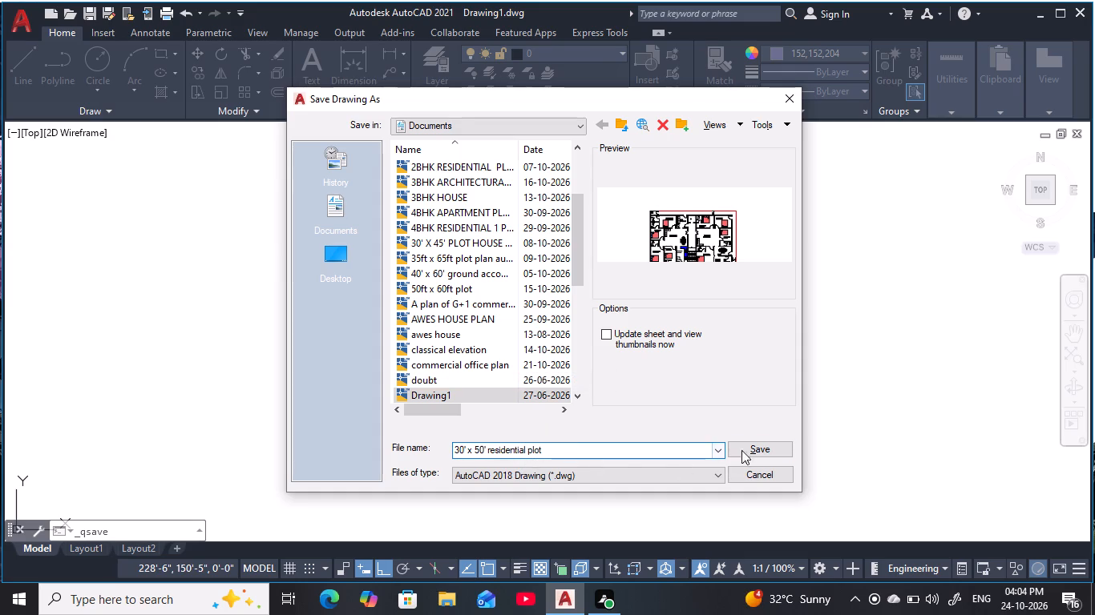
left_click(780, 448)
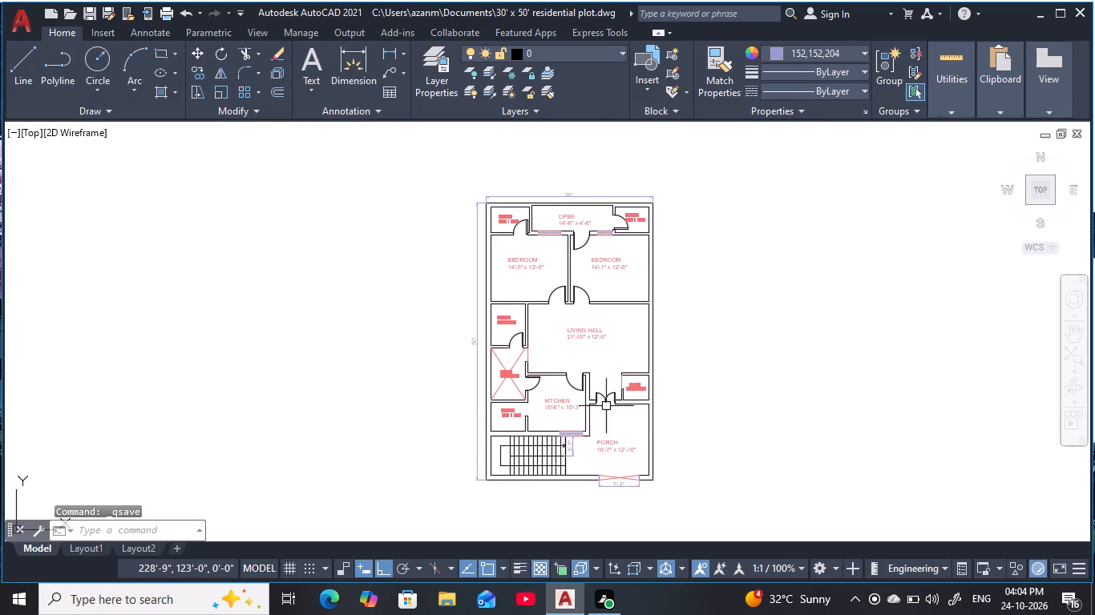
key("Escape")
key("Escape")
key("Escape")
key("Escape")
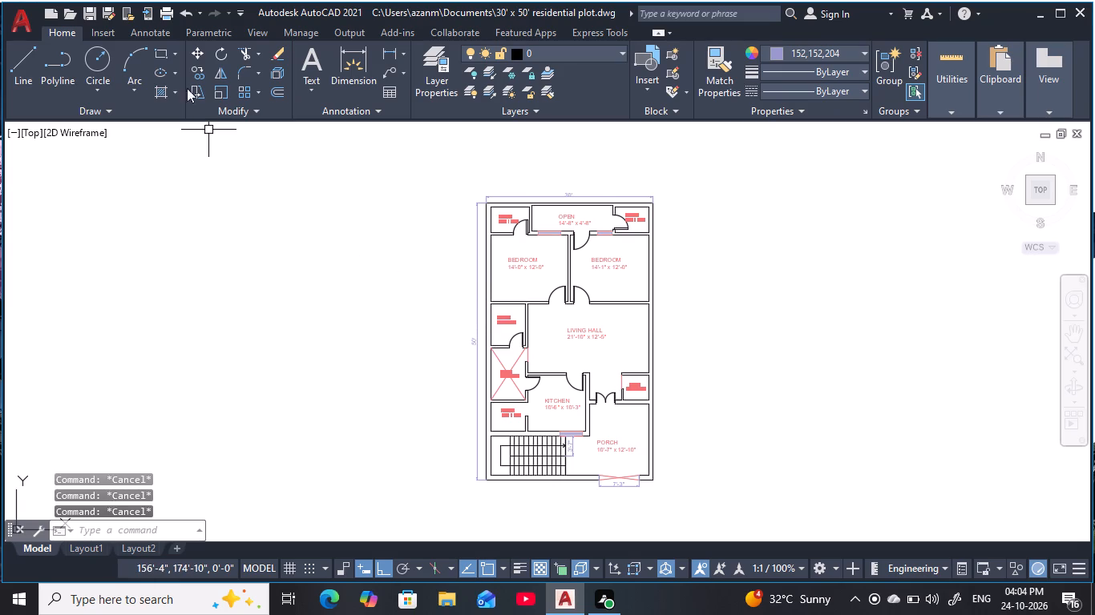
Set up a plot with the DWG To PDF.pc3 plotter and a Window plot area enclosing the whole dimensioned floor plan.
left_click(168, 17)
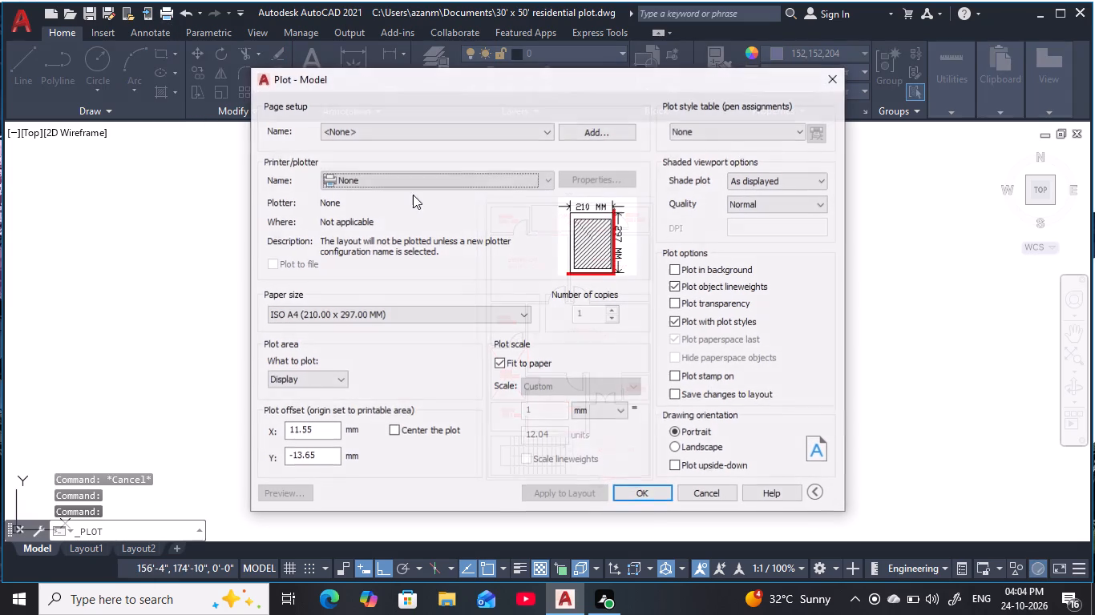
left_click(475, 176)
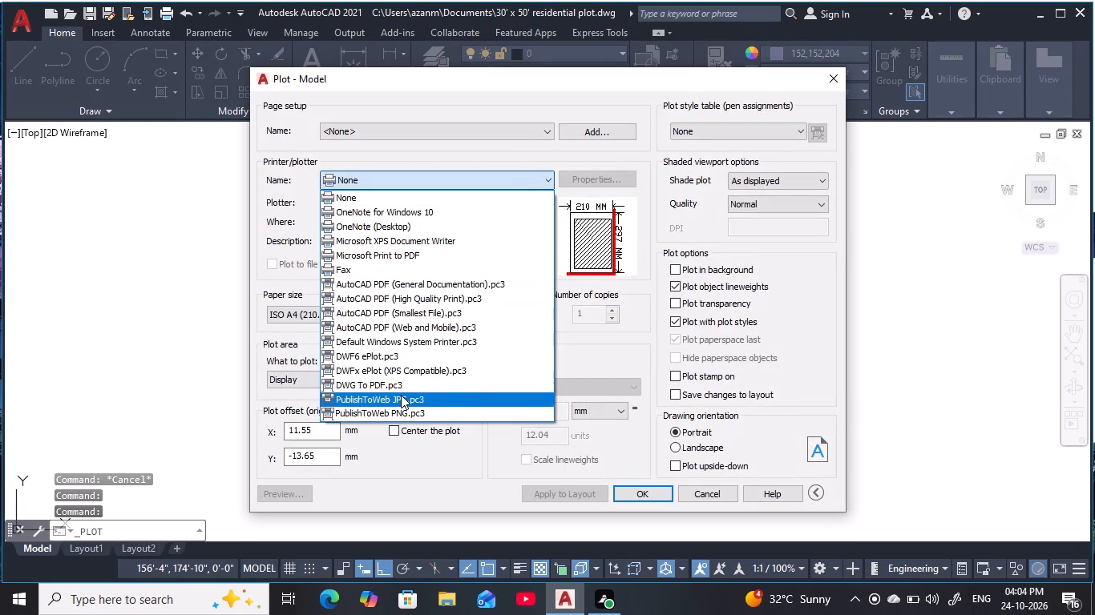
left_click(402, 386)
left_click(331, 377)
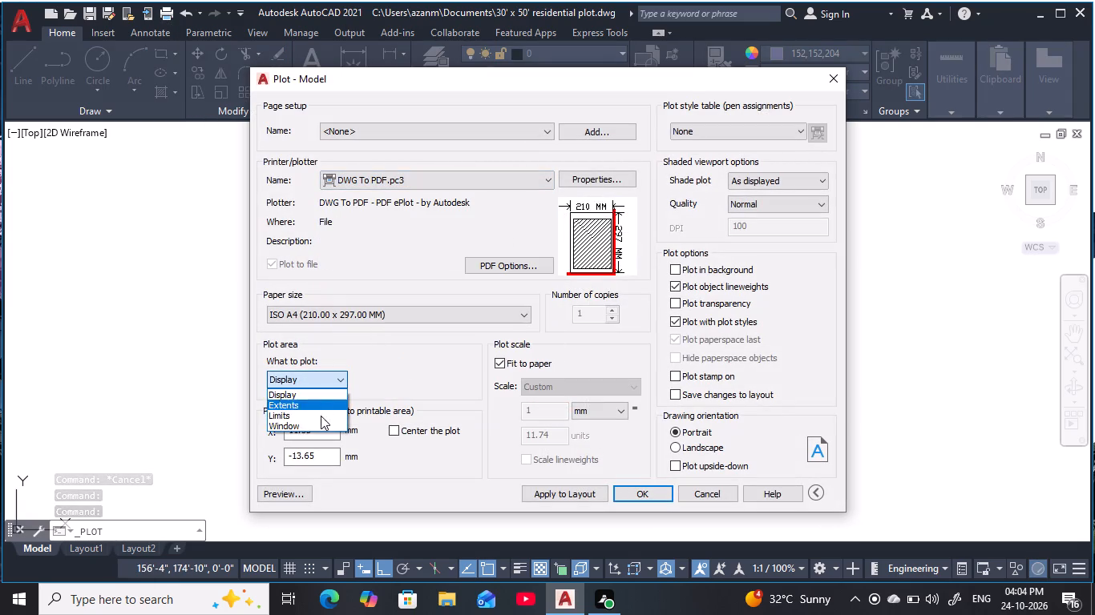
left_click(320, 424)
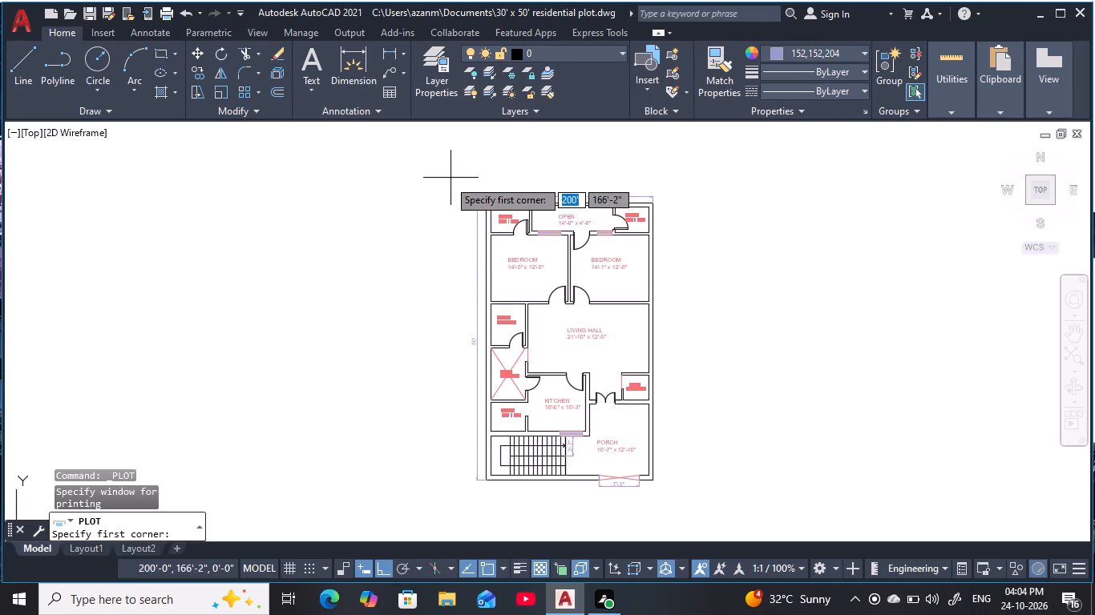
left_click(468, 191)
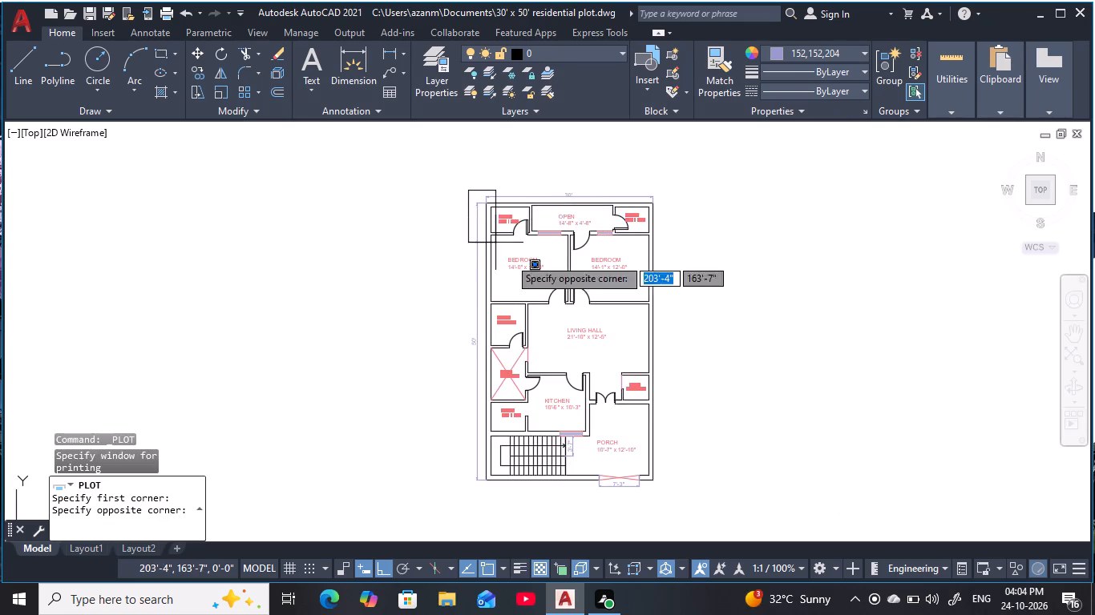
left_click(669, 496)
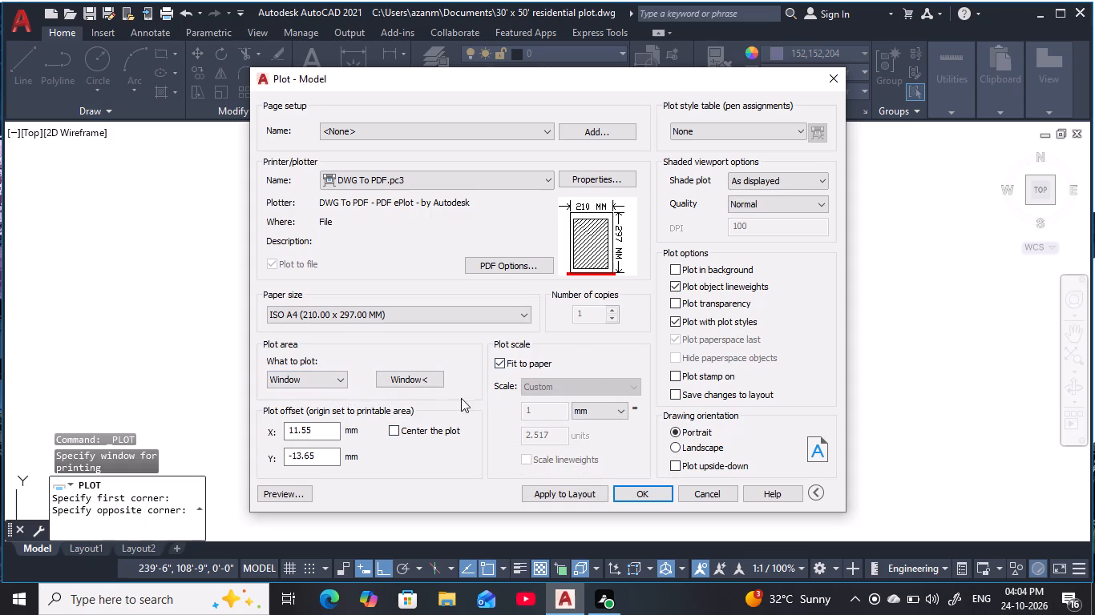
Center the plot on the ISO A4 sheet and plot it to "30' x 50' residential plot-Model.pdf" in the Documents folder.
left_click(393, 433)
left_click(656, 494)
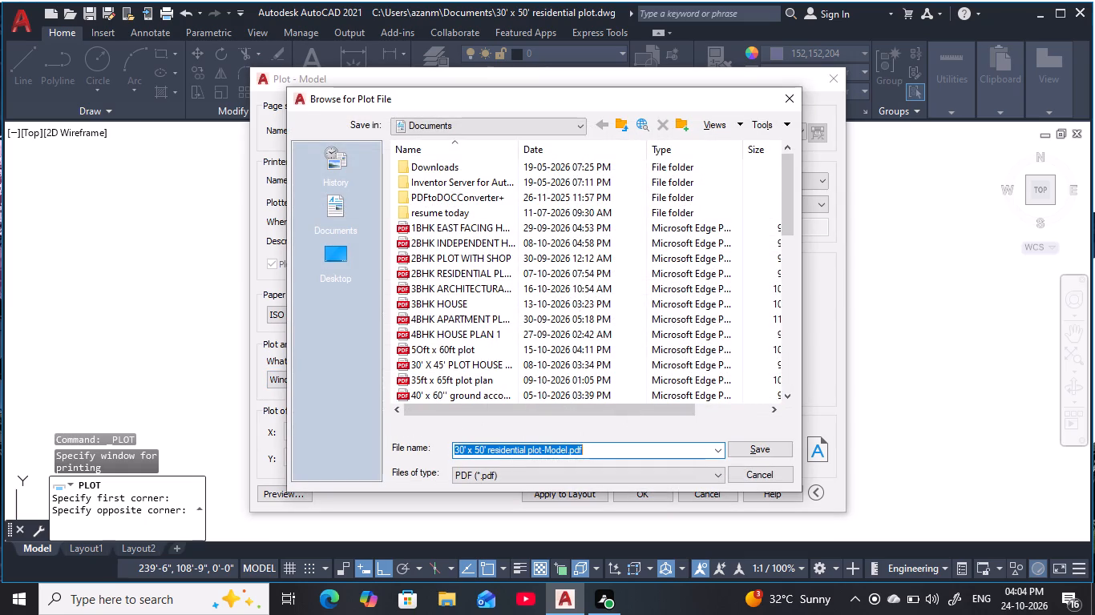
left_click(618, 452)
key("Return")
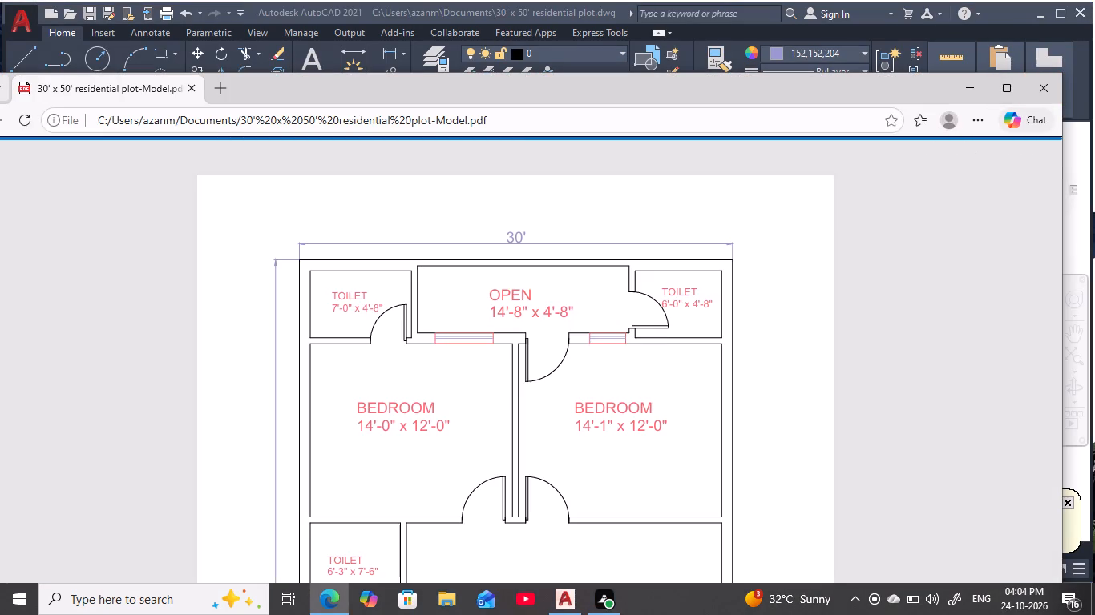
Examine the plotted PDF in Microsoft Edge from the upper rooms down to the porch and gate, and close it.
scroll(665, 315, "down", 4)
scroll(666, 340, "up", 2)
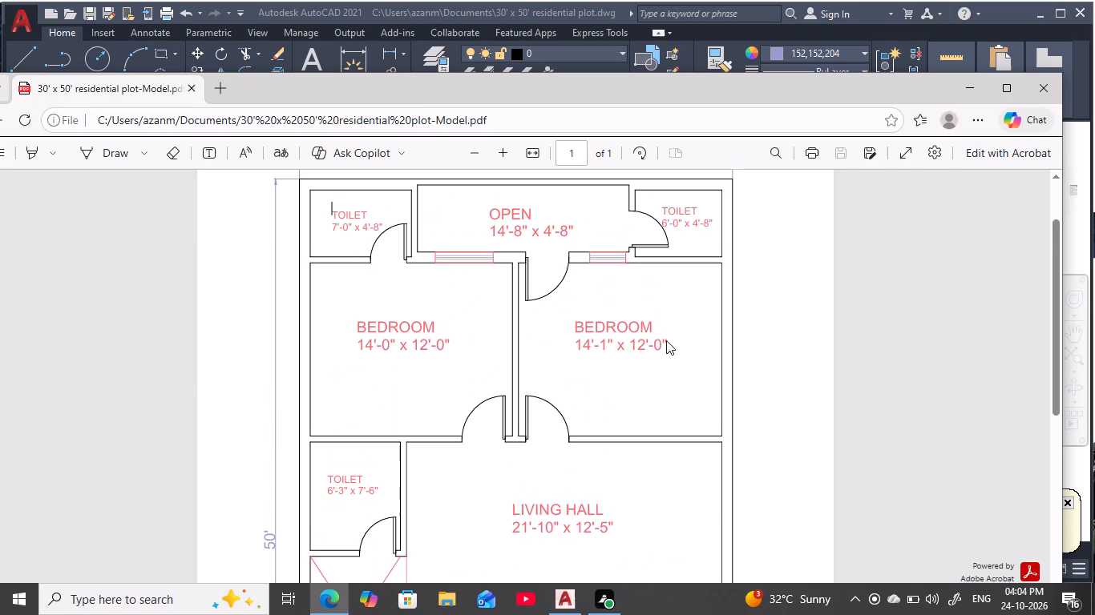
left_click(786, 335)
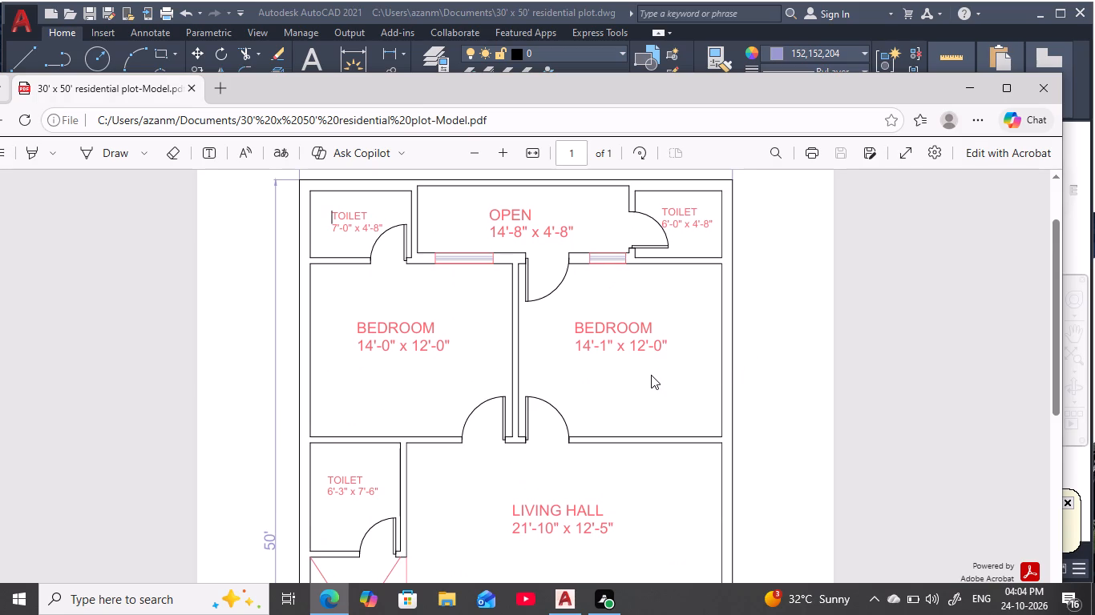
scroll(650, 376, "up", 1)
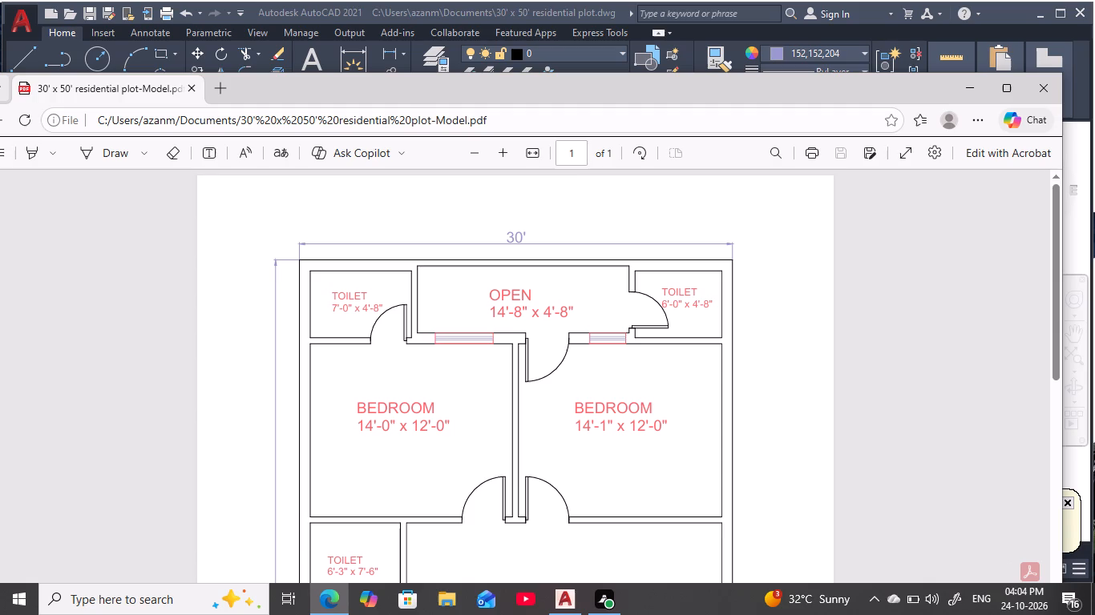
scroll(608, 390, "down", 1)
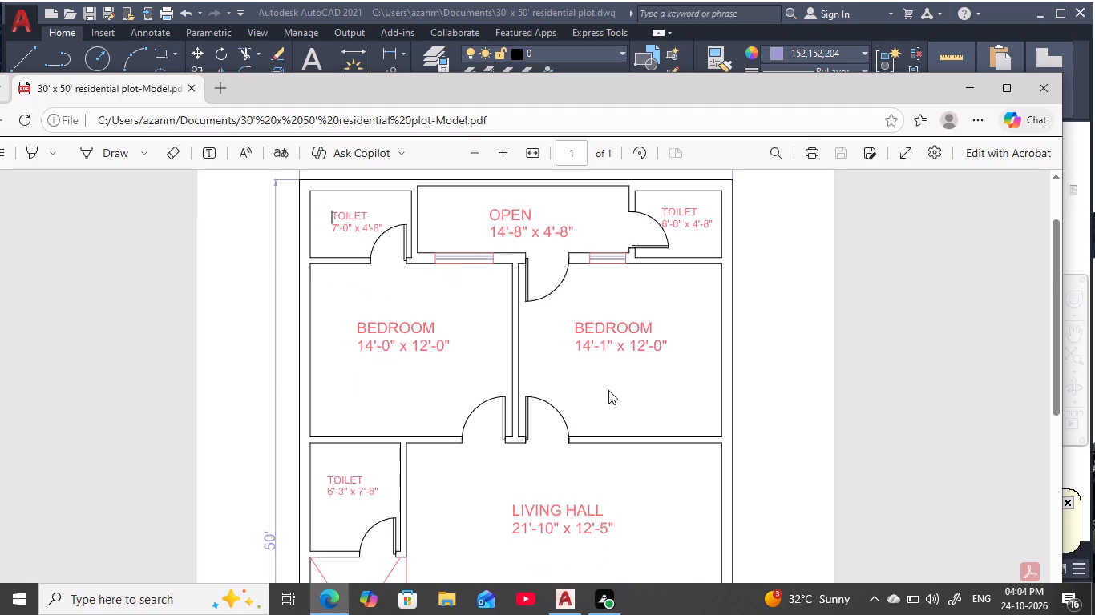
scroll(608, 390, "down", 1)
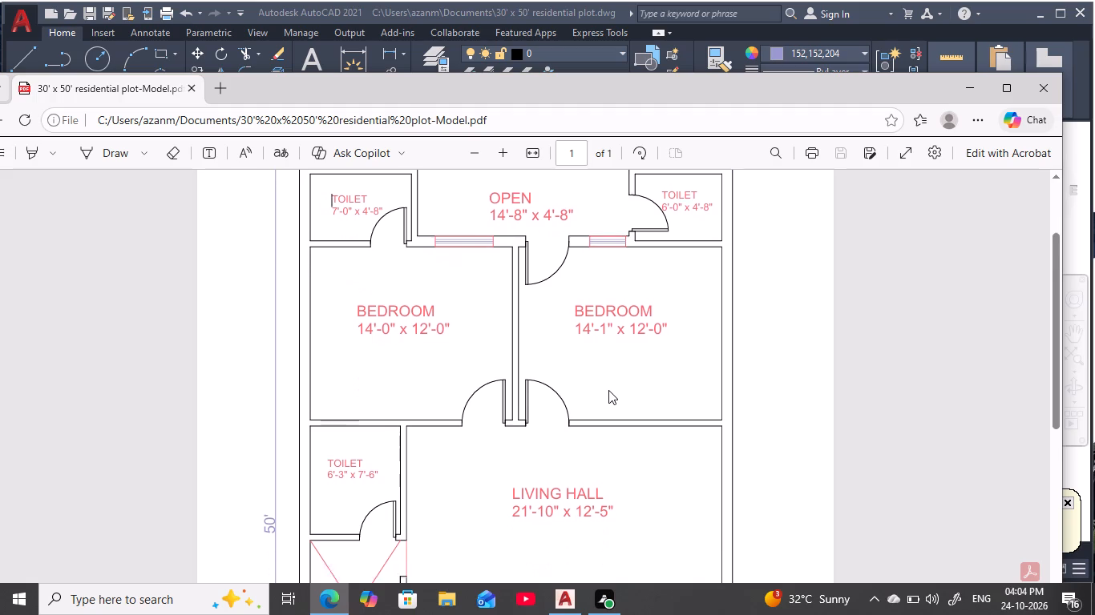
scroll(608, 390, "down", 3)
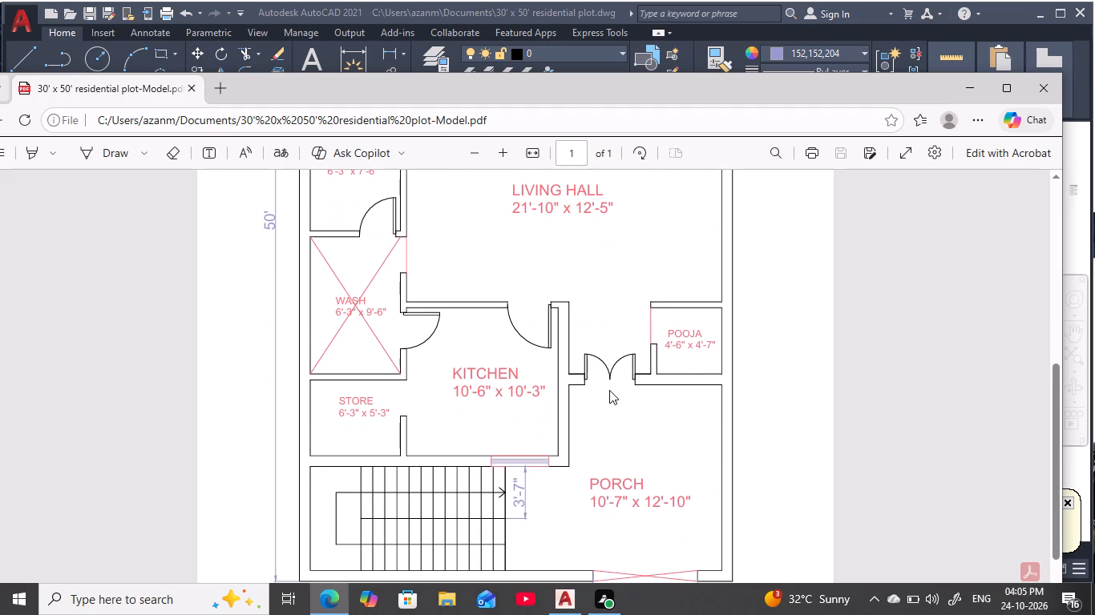
scroll(609, 390, "down", 1)
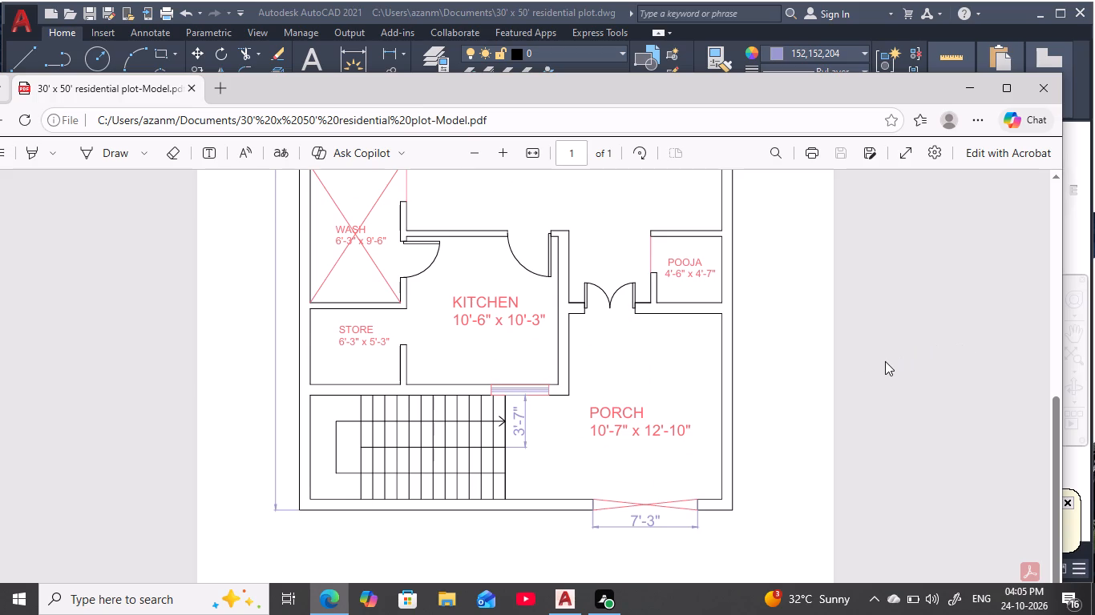
left_click(835, 399)
scroll(593, 385, "up", 4)
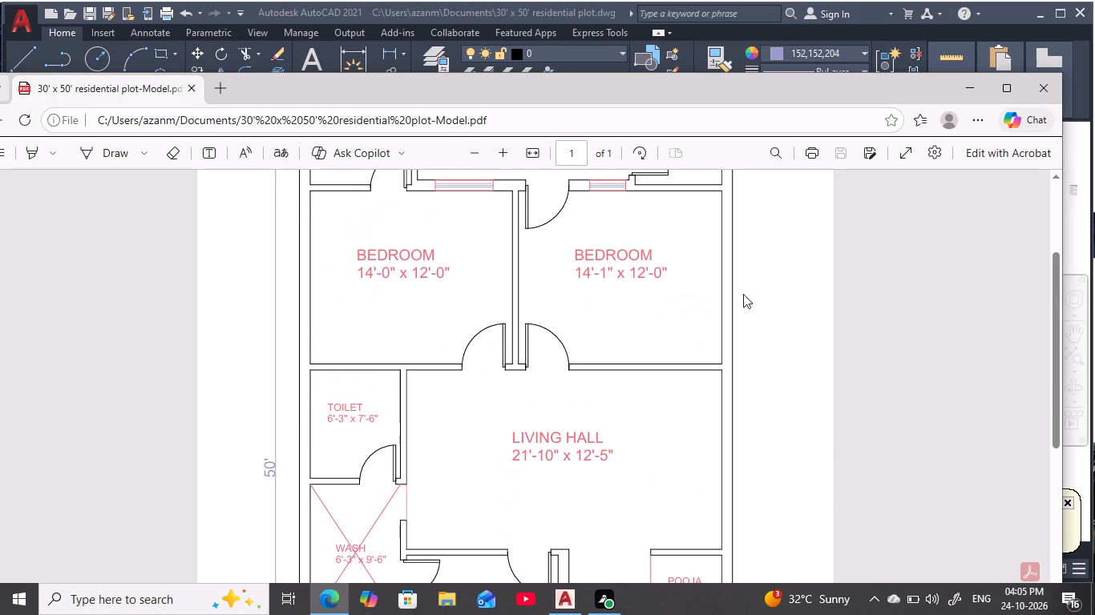
left_click(1040, 81)
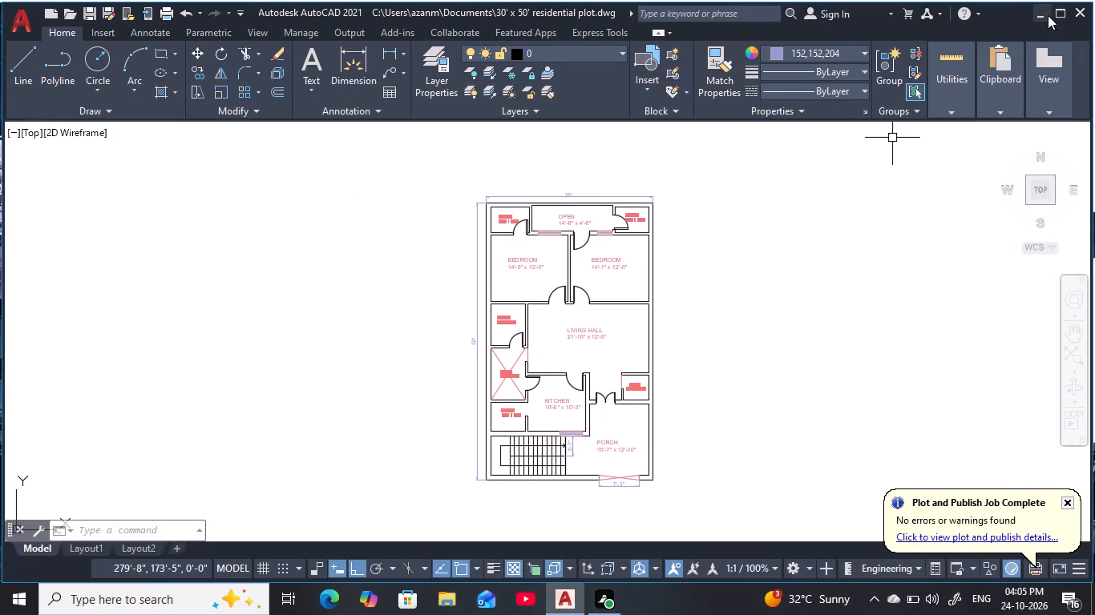